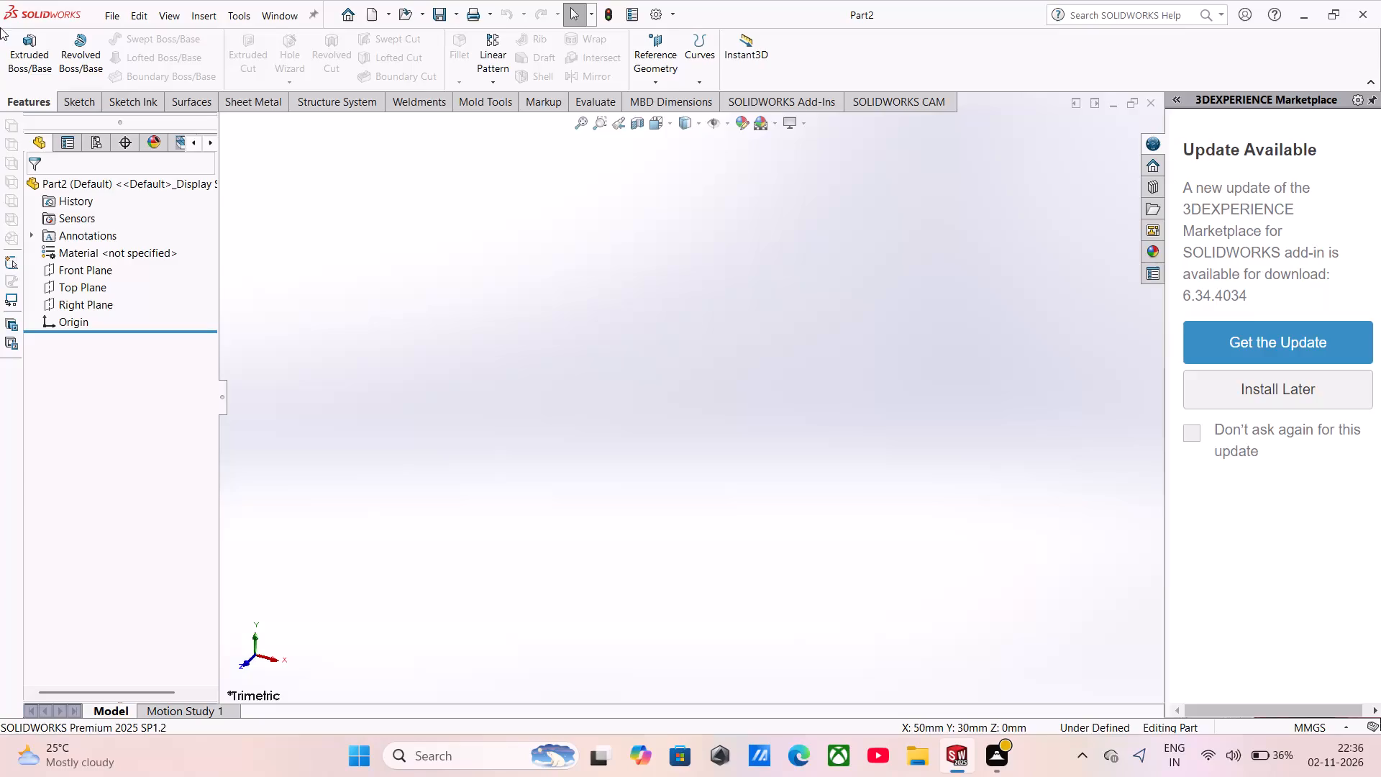
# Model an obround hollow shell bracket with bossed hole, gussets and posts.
# Sketch a horizontal centerpoint straight slot on the Front Plane, centred on the origin, about 100 mm between arc centres and 28 mm wide.
pyautogui.click(69, 106)
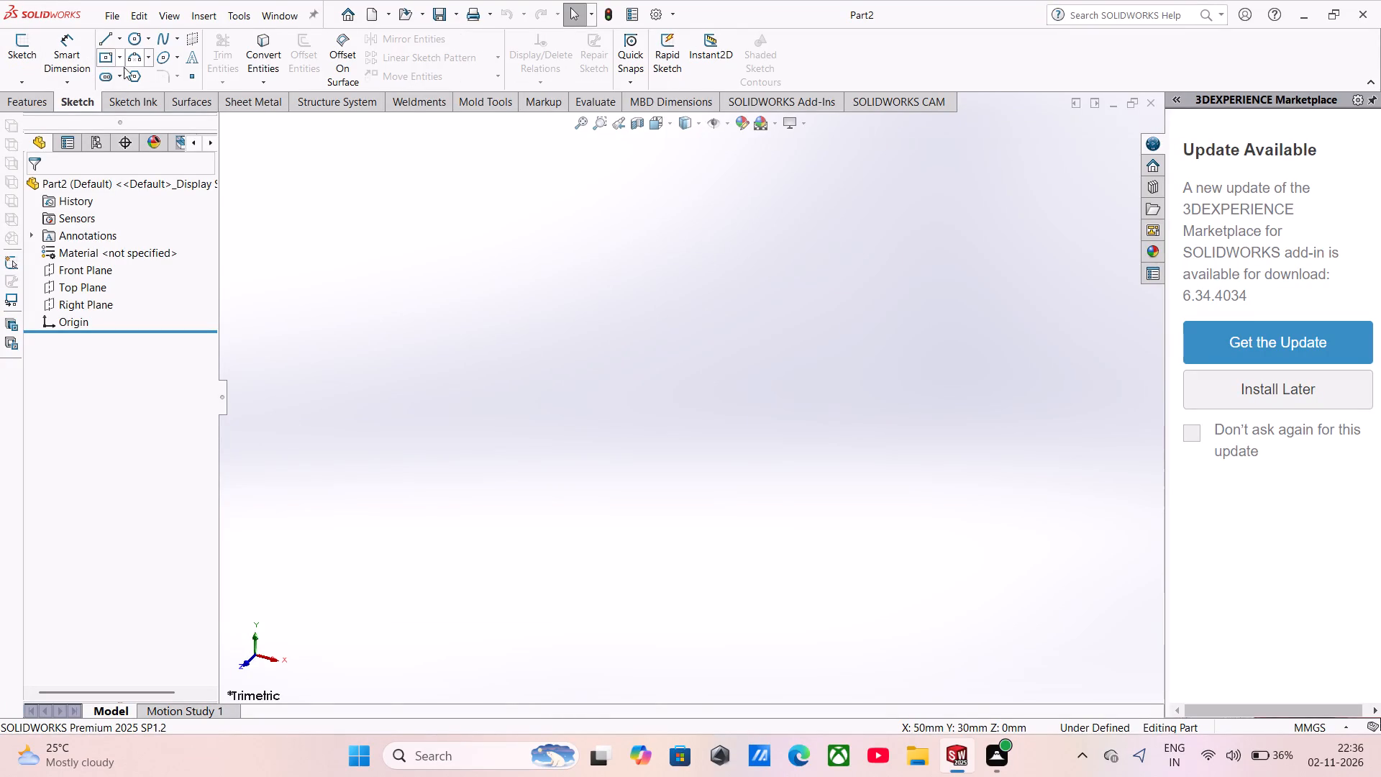
pyautogui.click(121, 75)
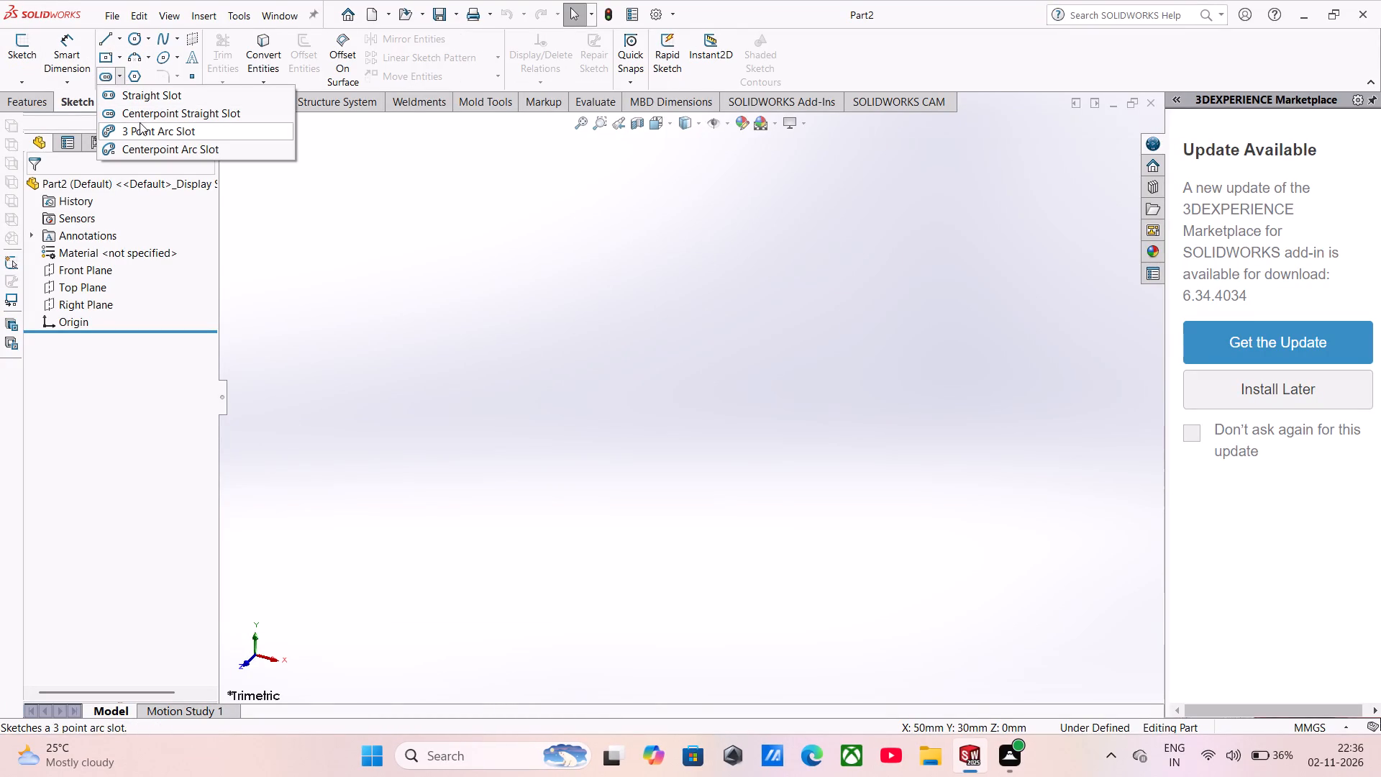
pyautogui.click(140, 116)
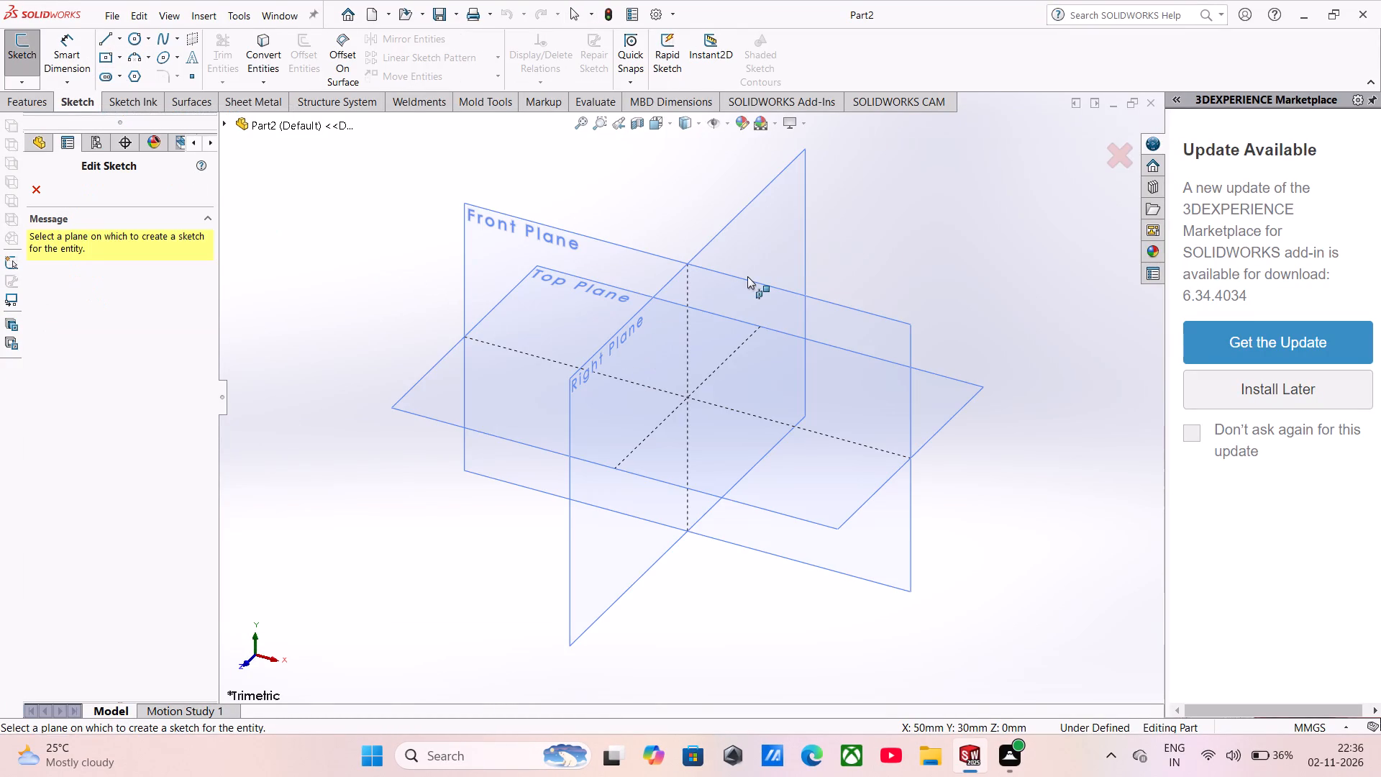
pyautogui.click(911, 345)
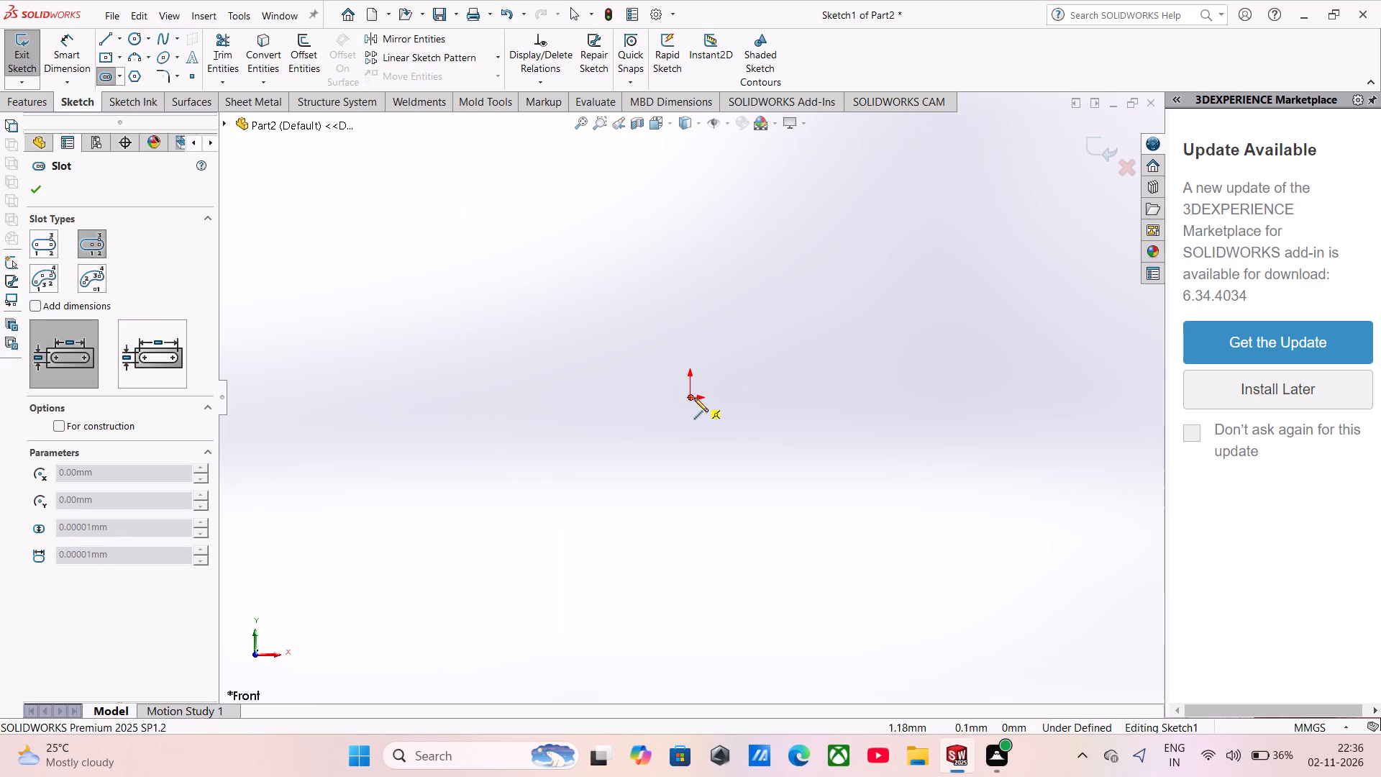
pyautogui.click(691, 401)
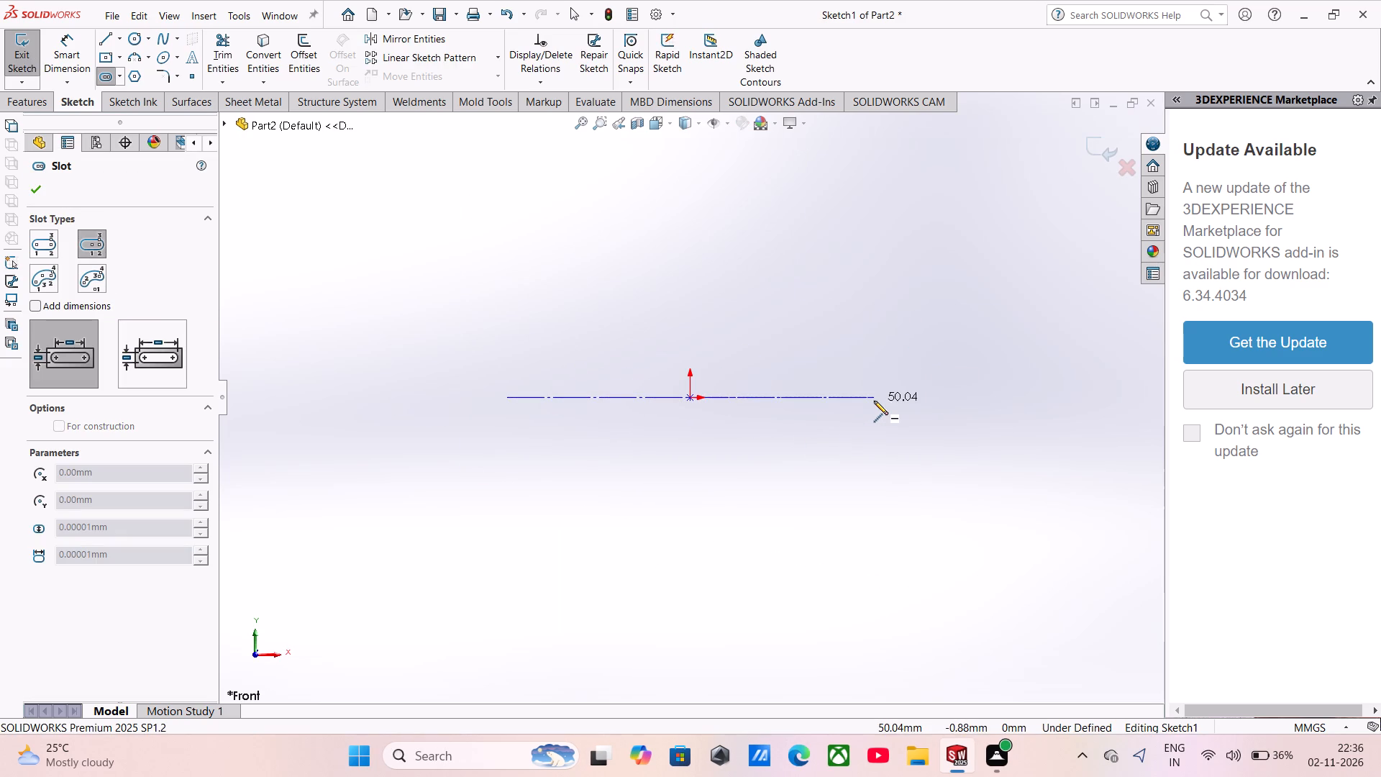
pyautogui.click(875, 396)
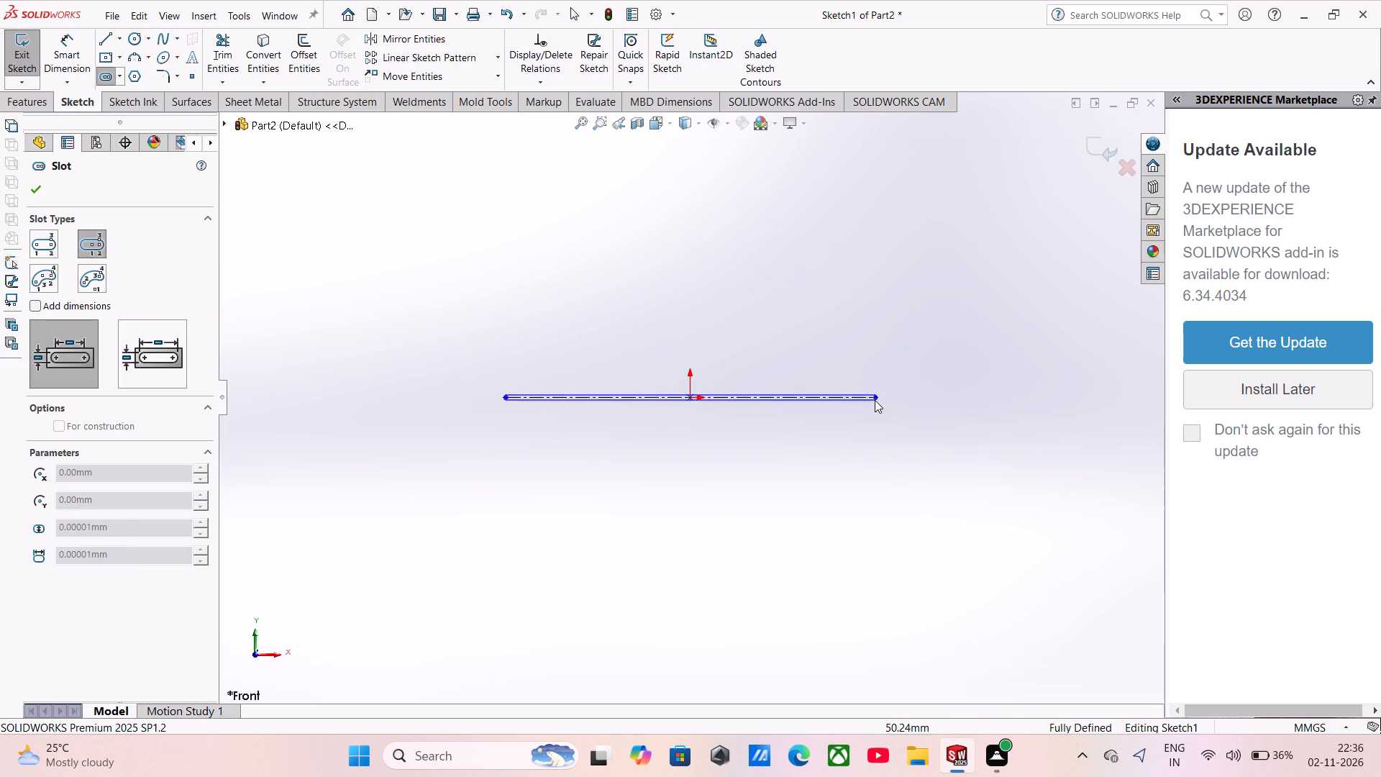
pyautogui.click(875, 449)
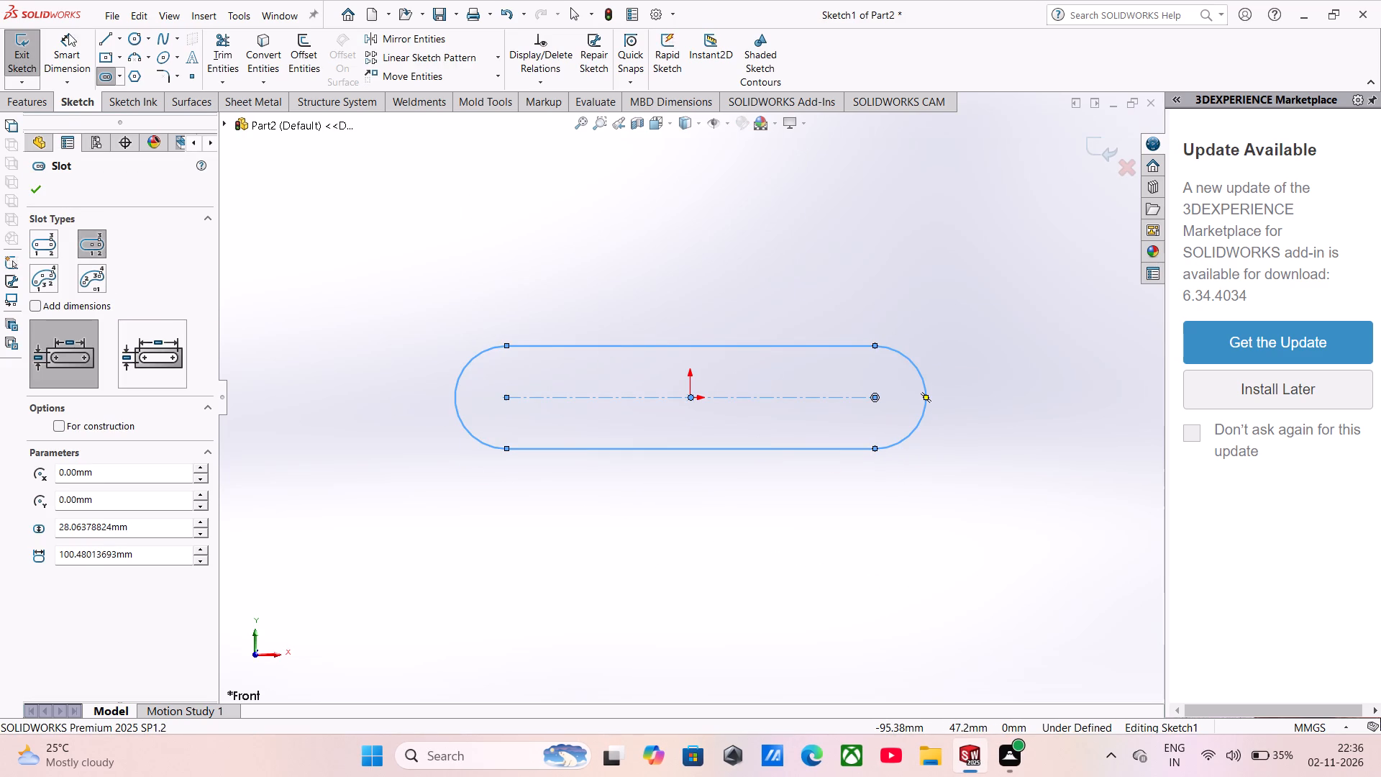
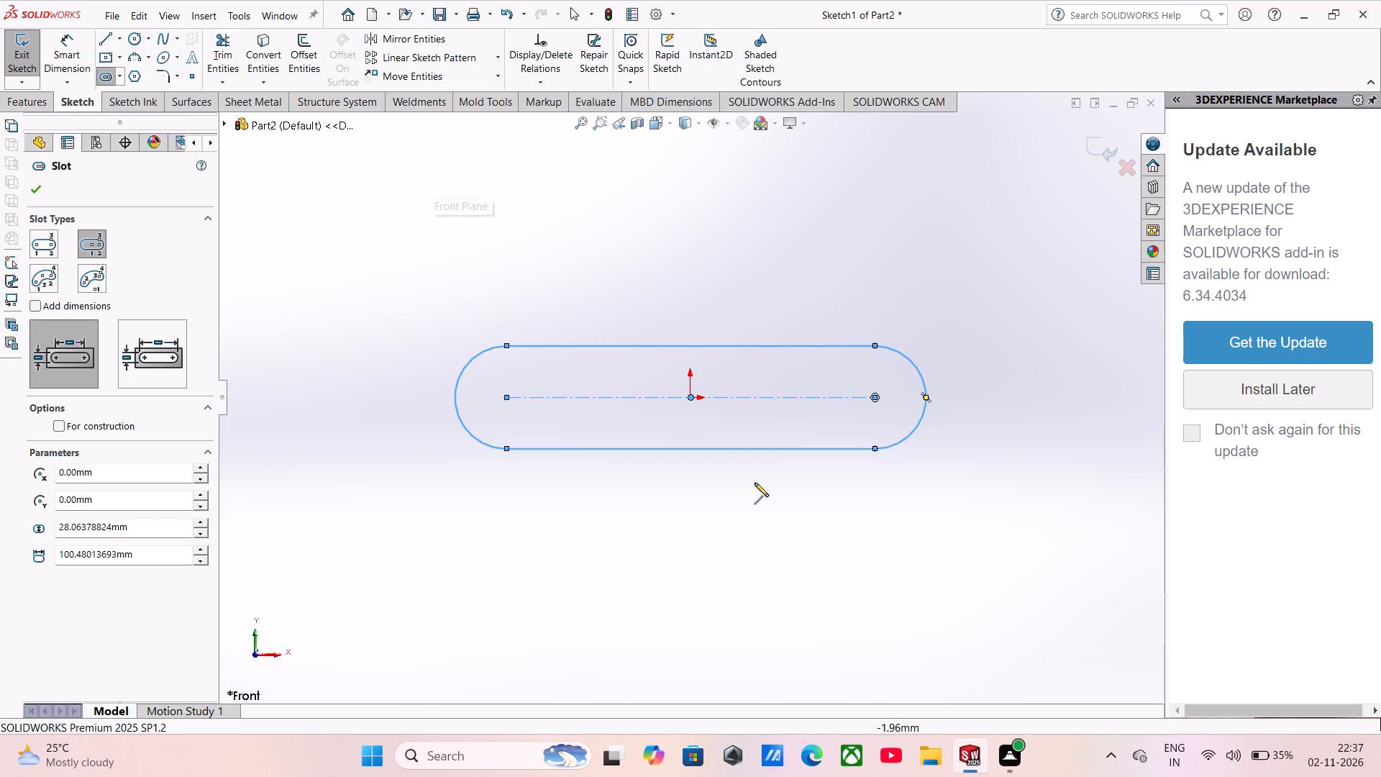
# Dimension the slot's centre-to-centre length using its horizontal centreline, with the dimension above the profile.
pyautogui.click(69, 46)
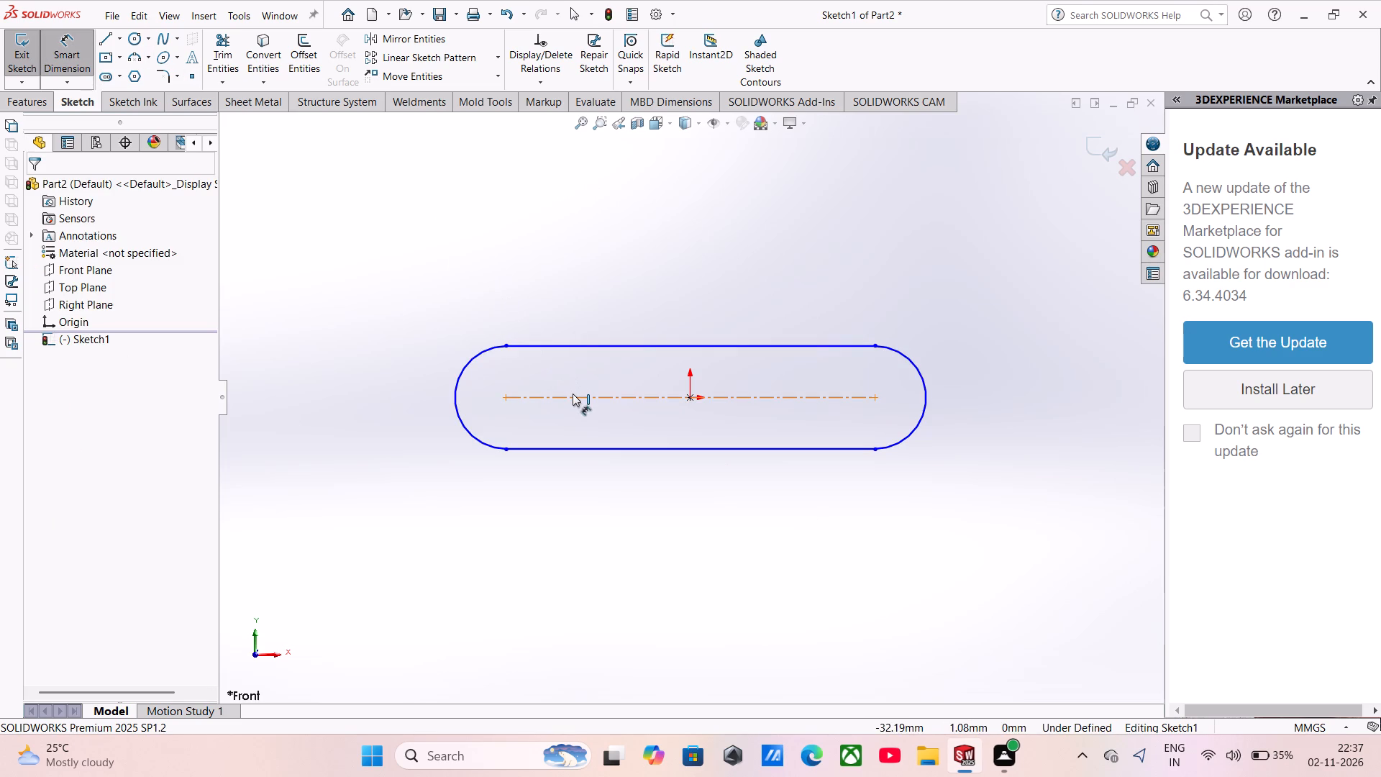
pyautogui.click(573, 394)
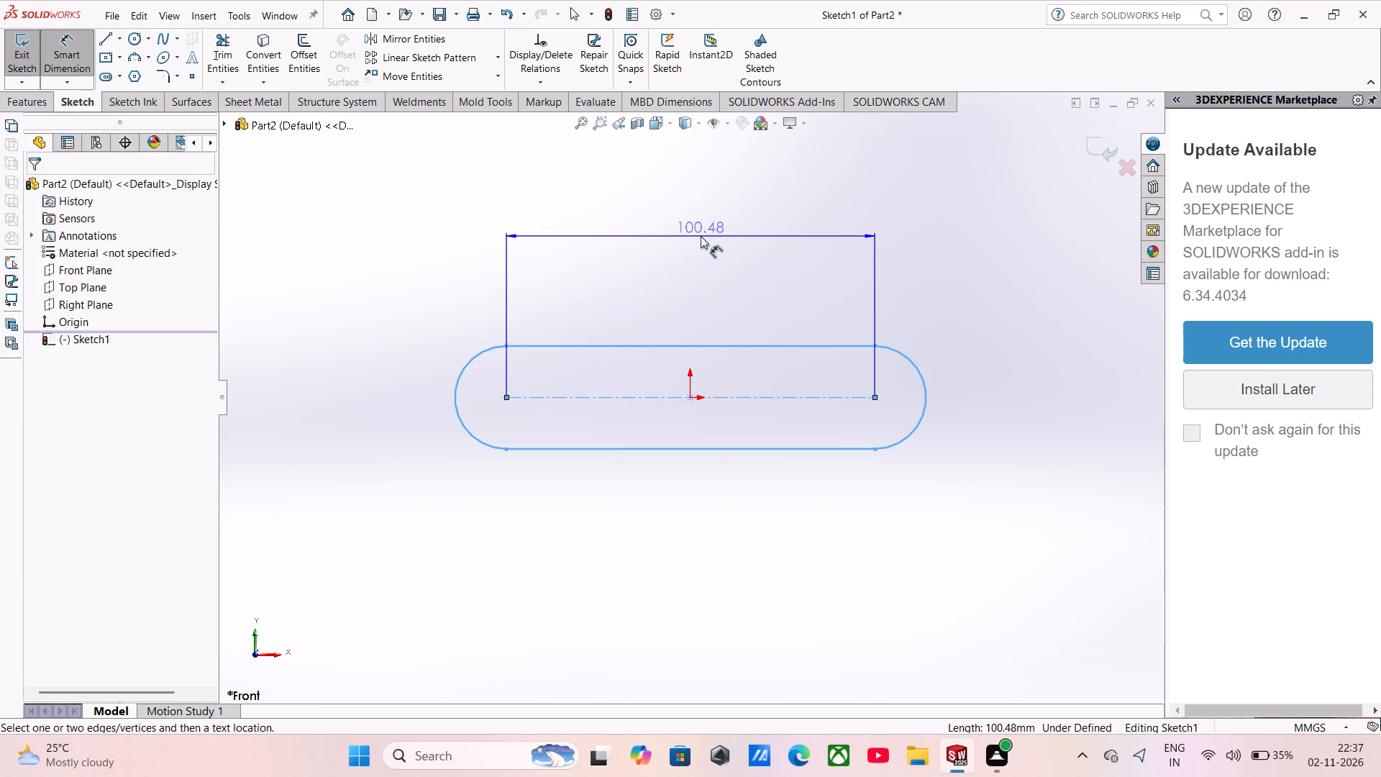
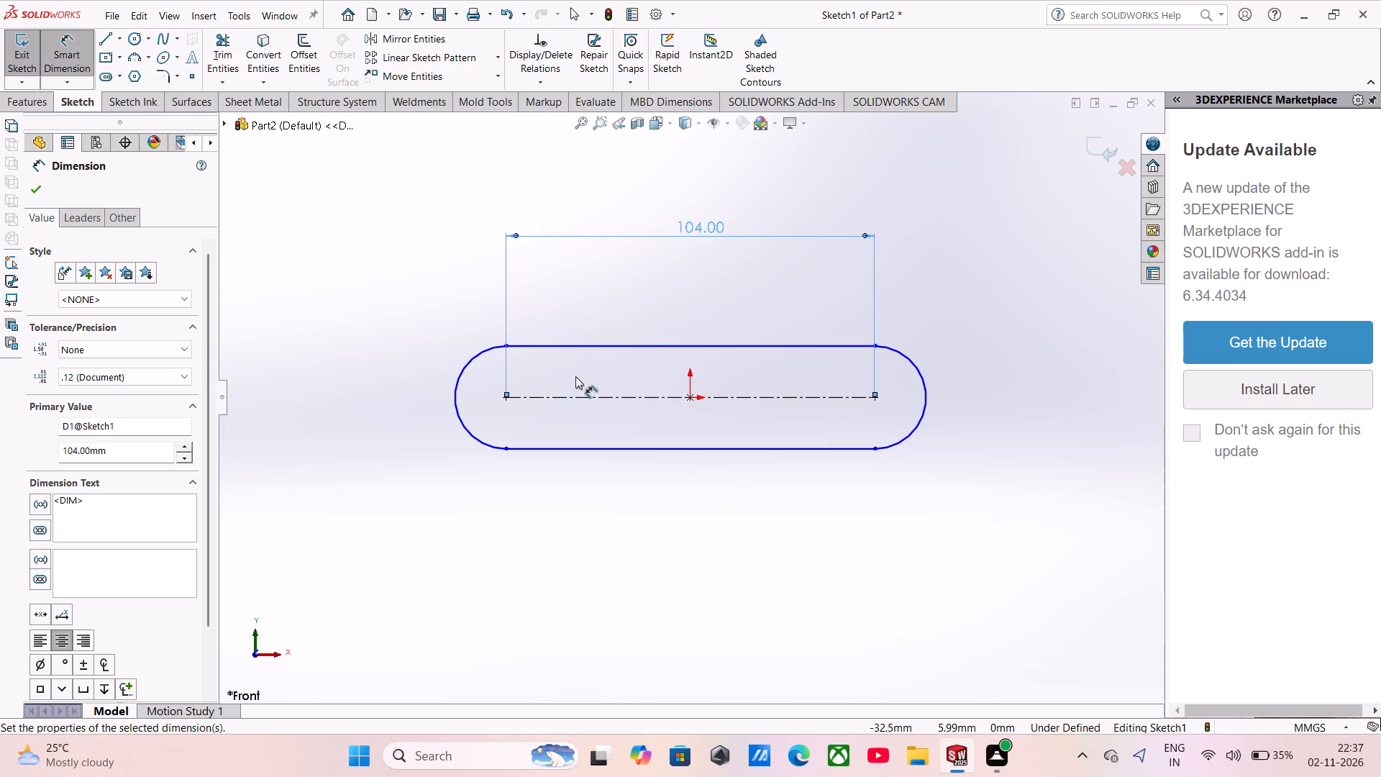
# Dimension the radius of the slot's left end arc, placing the dimension outside the profile beside that arc.
pyautogui.click(464, 368)
pyautogui.click(372, 412)
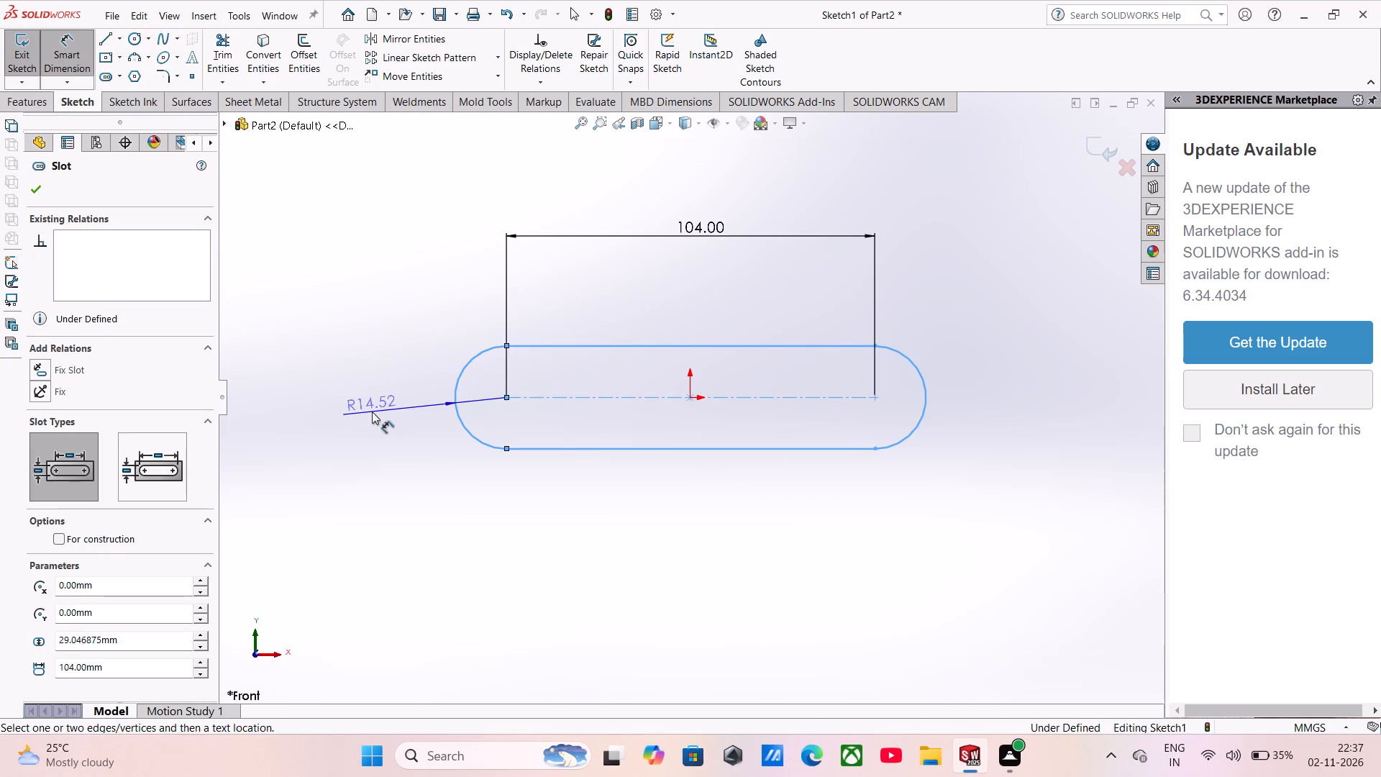
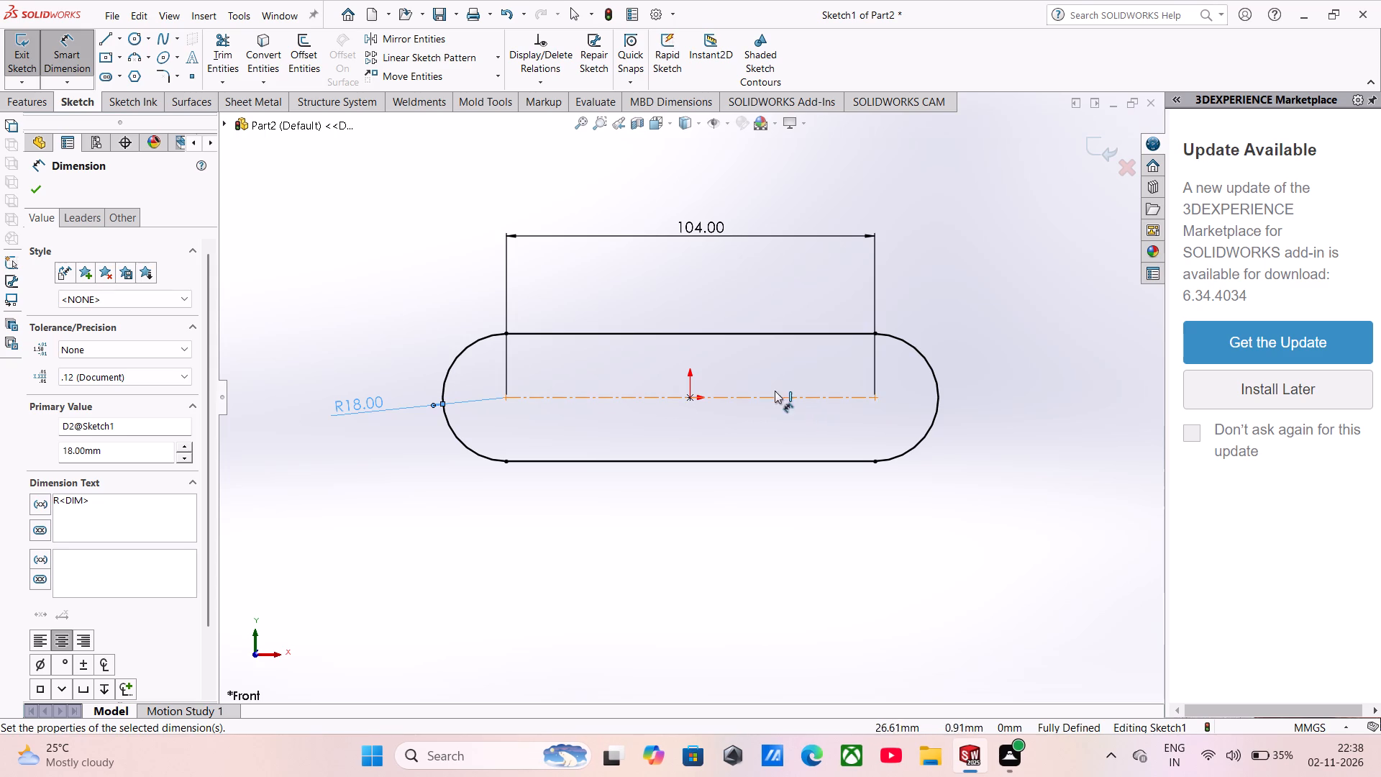
# Offset the whole slot profile outward by 5 mm as a connected chain, with the offset dimension added.
pyautogui.click(309, 58)
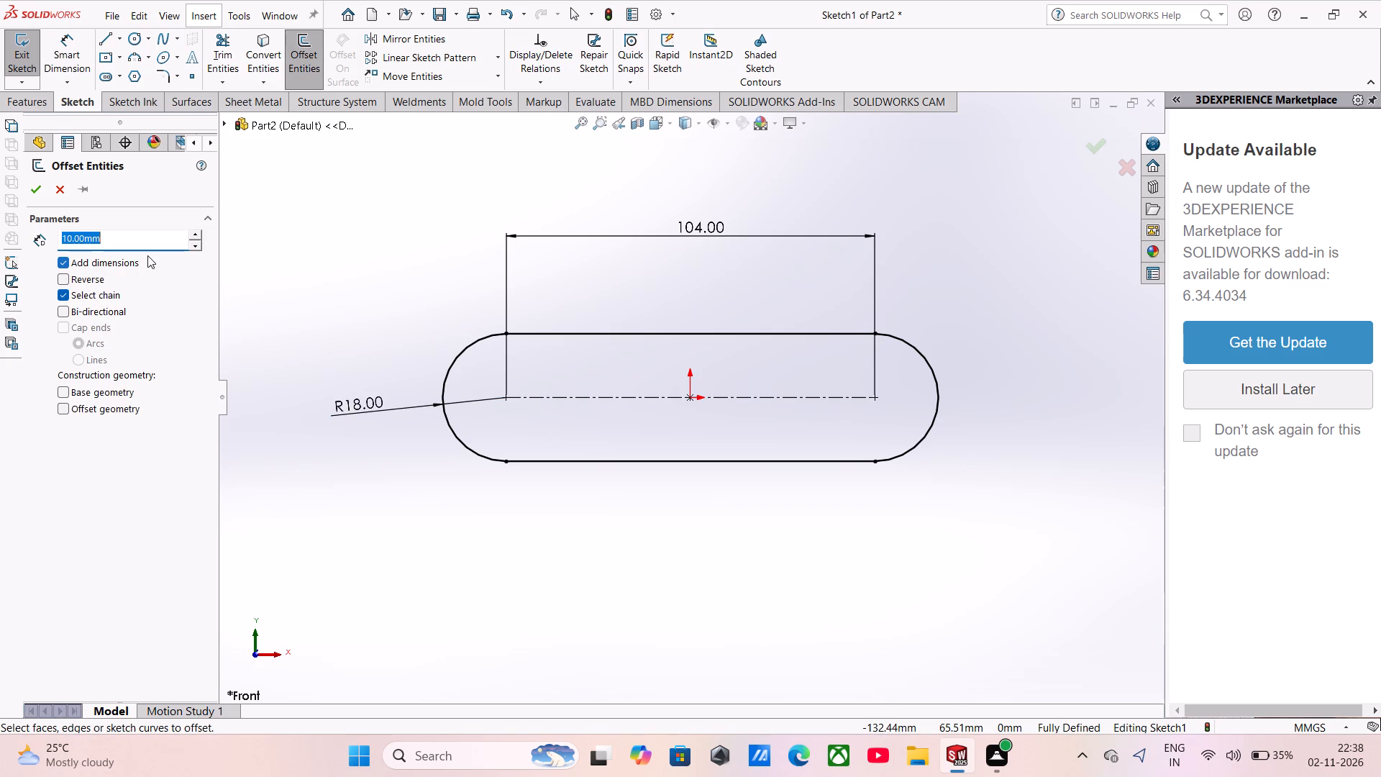
pyautogui.press('5')
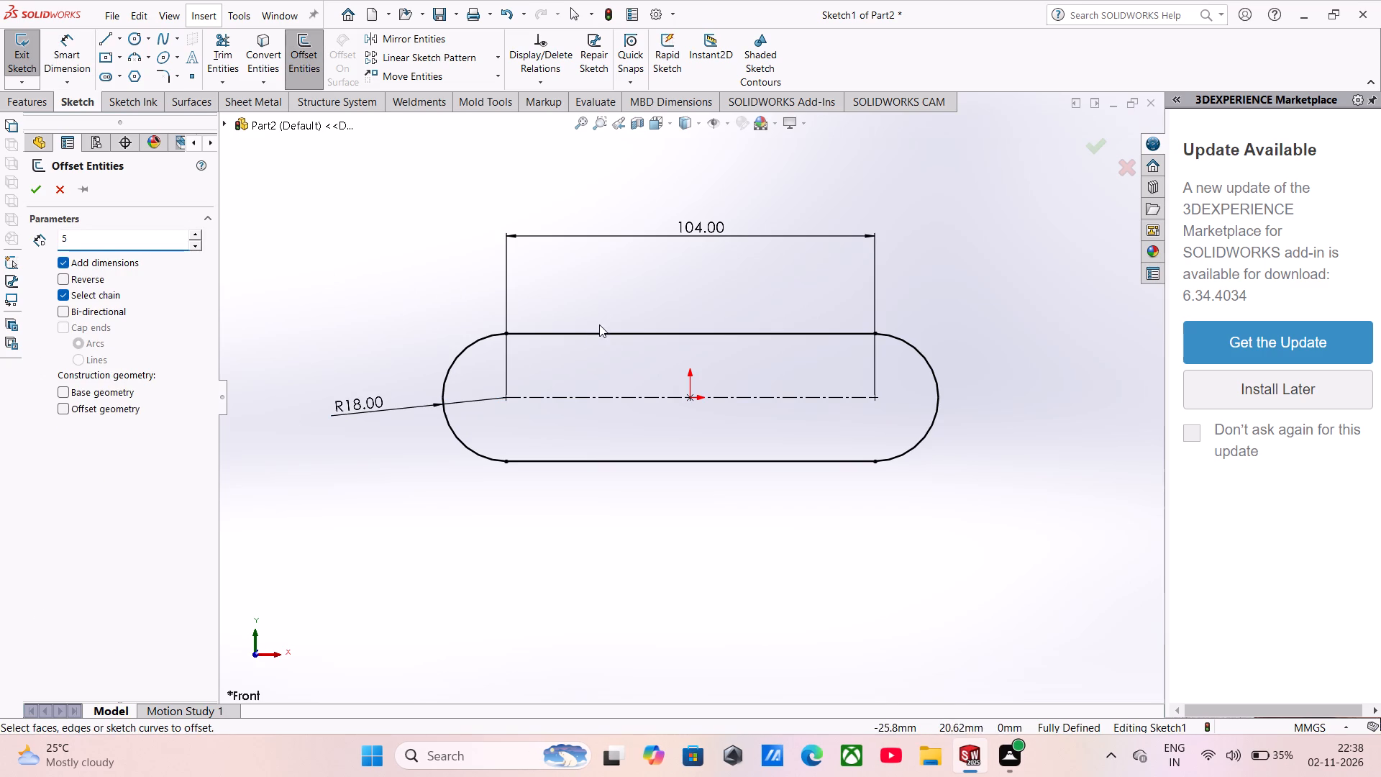
pyautogui.click(592, 332)
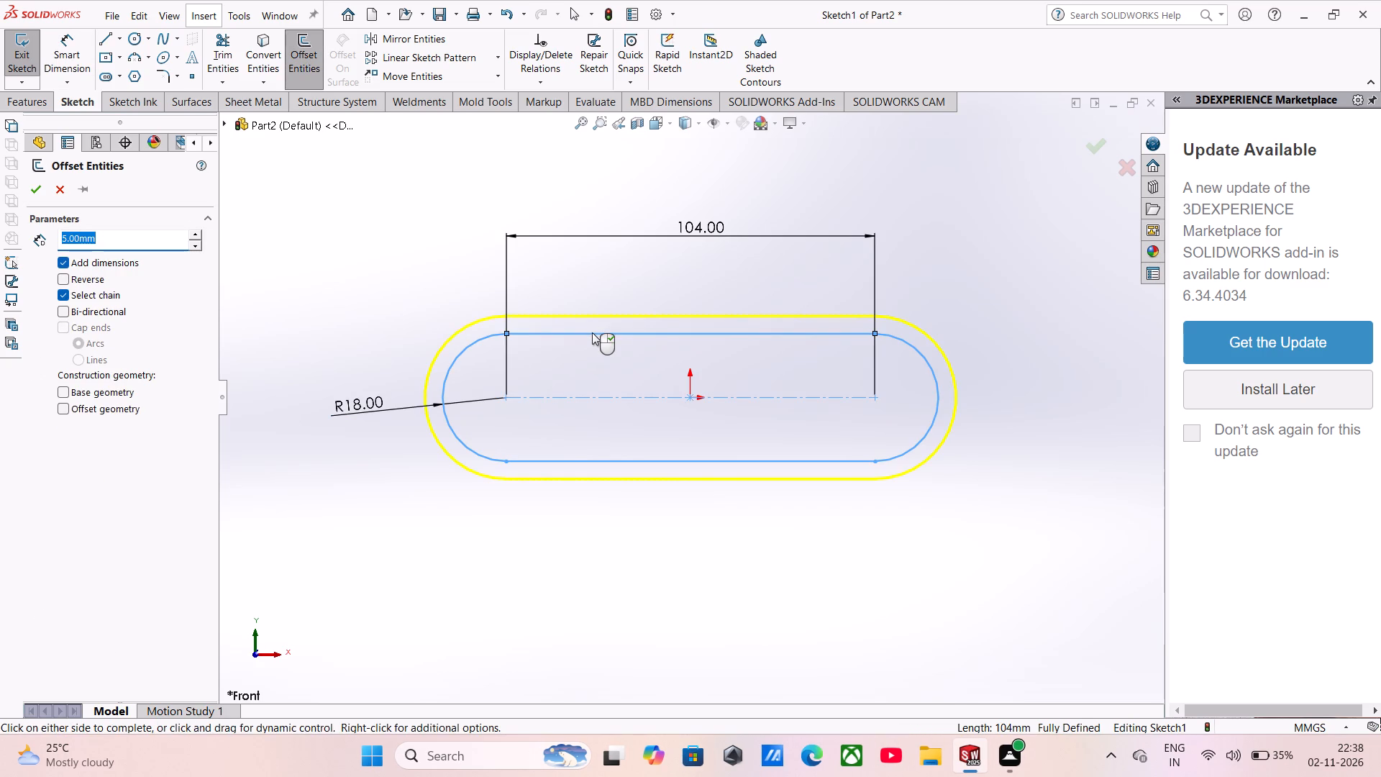
pyautogui.click(27, 192)
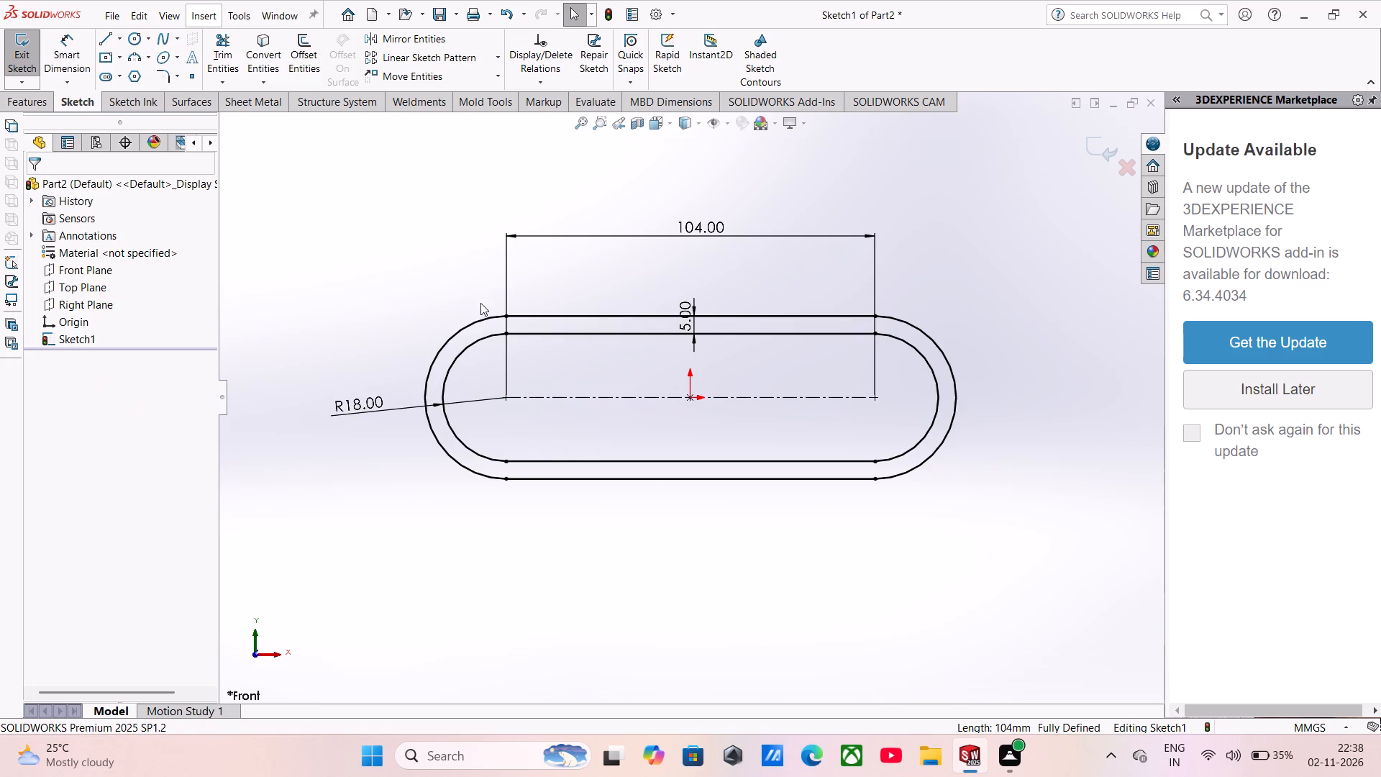
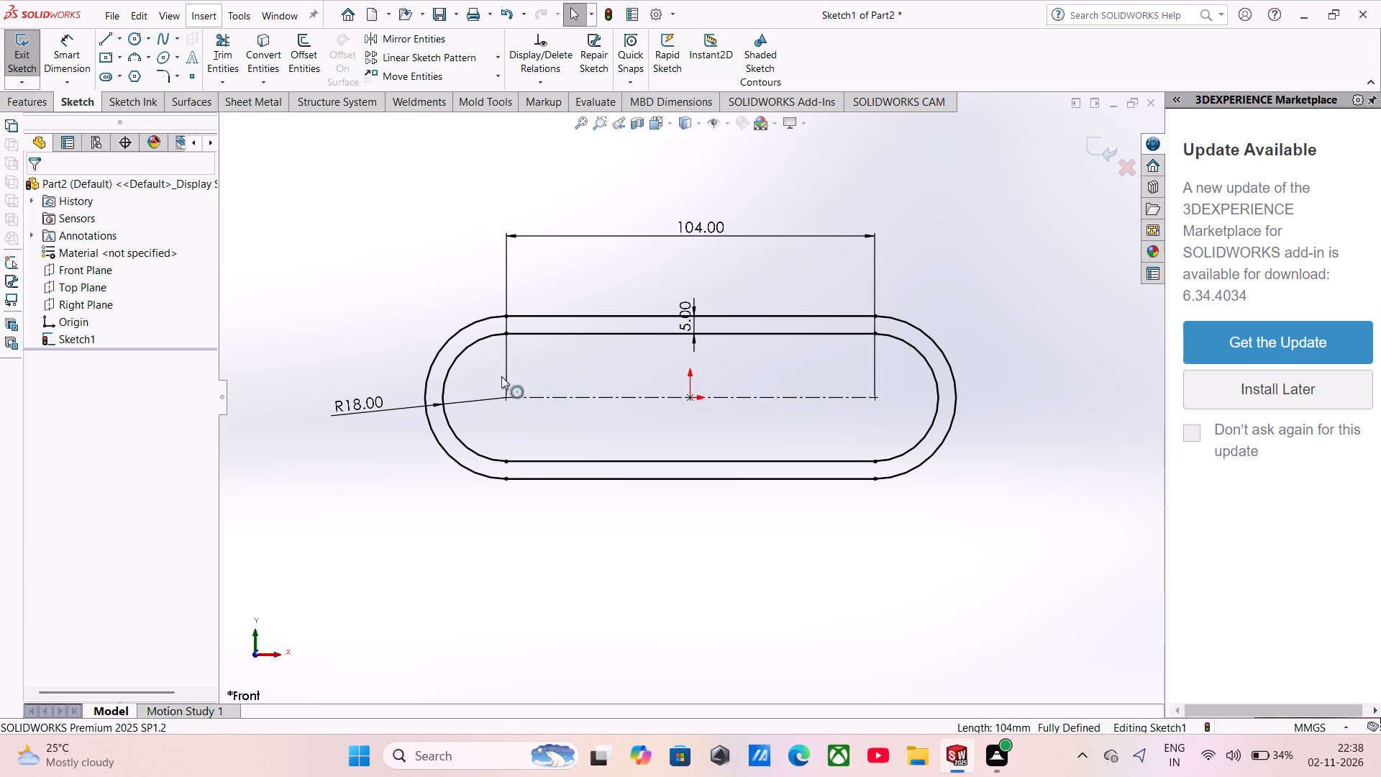
# Extrude the region between the slot and its offset outline as a boss, using Mid Plane with a depth of 50 mm.
pyautogui.click(37, 99)
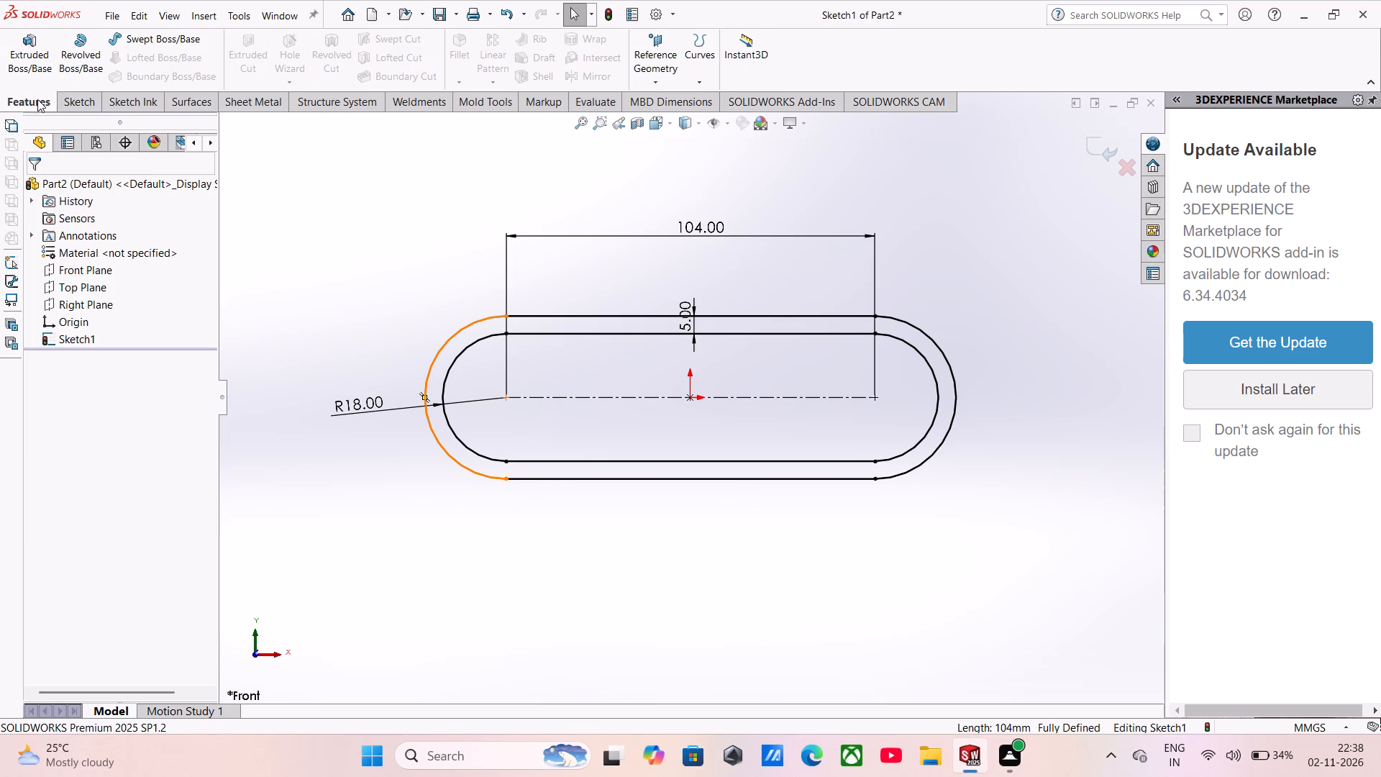
pyautogui.click(27, 64)
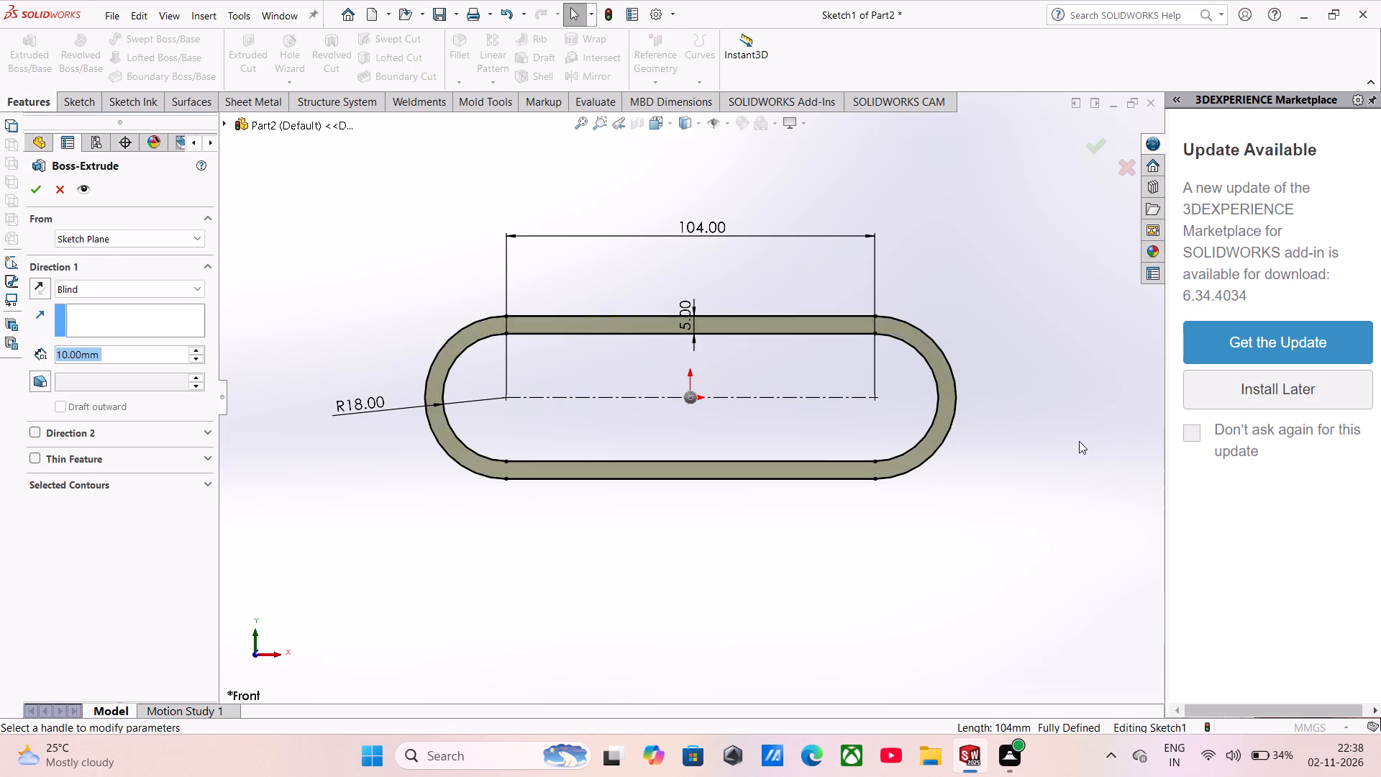
pyautogui.click(107, 291)
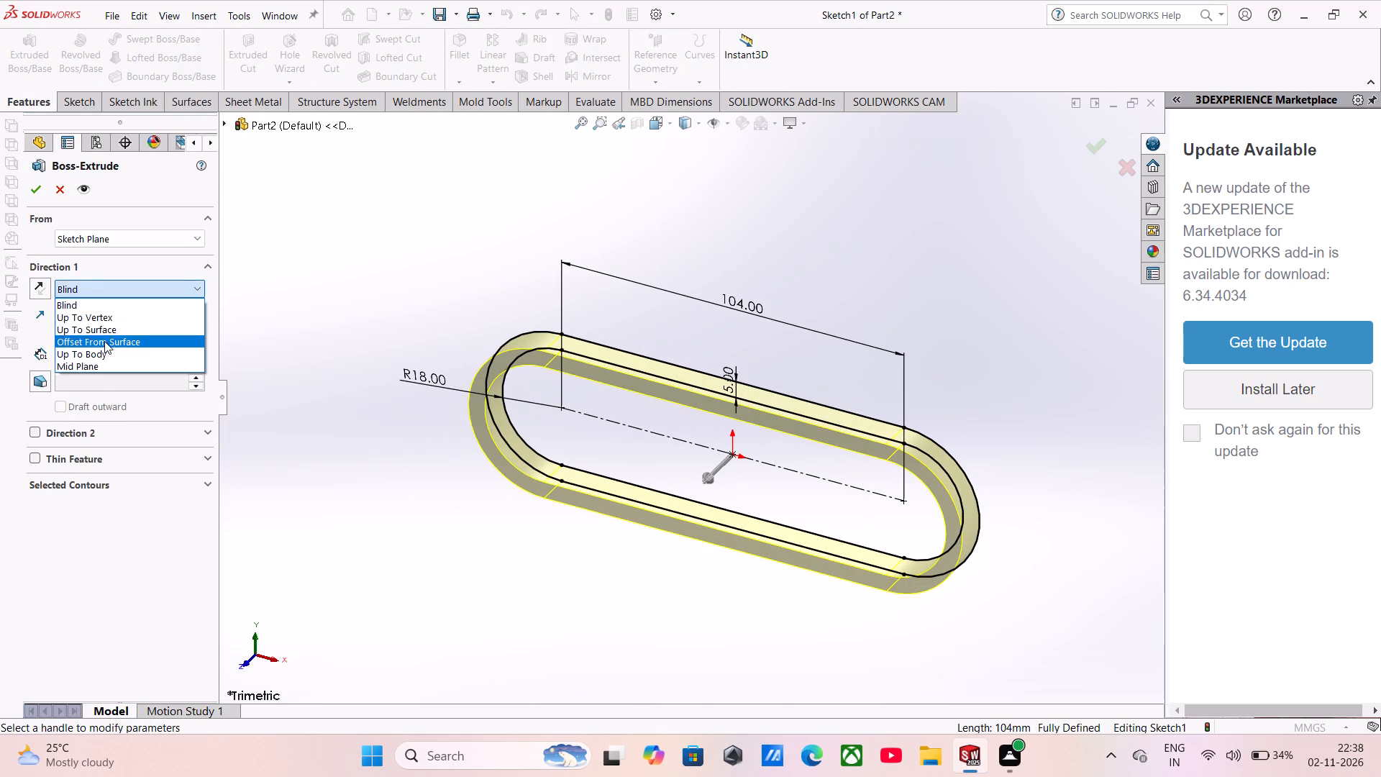
pyautogui.click(101, 369)
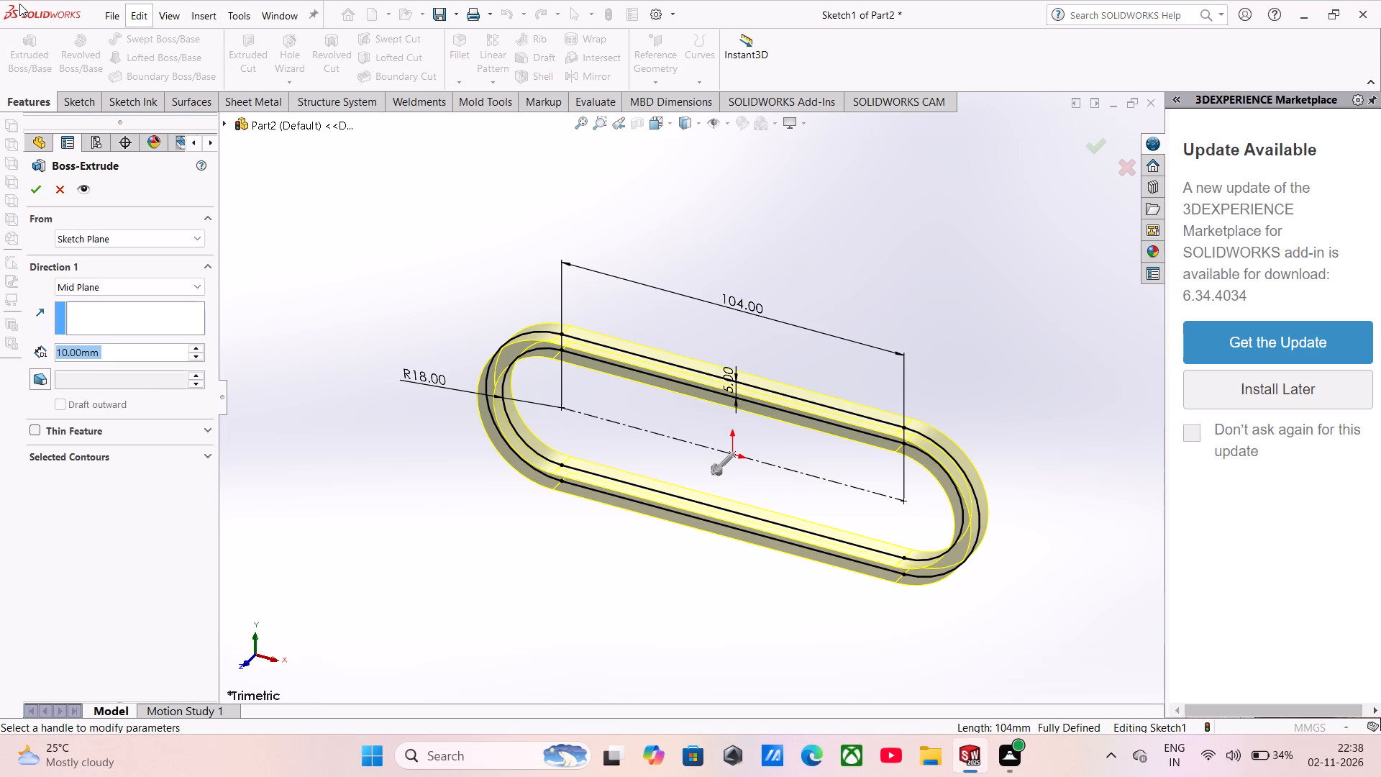
pyautogui.press('5')
pyautogui.press('0')
pyautogui.press('Return')
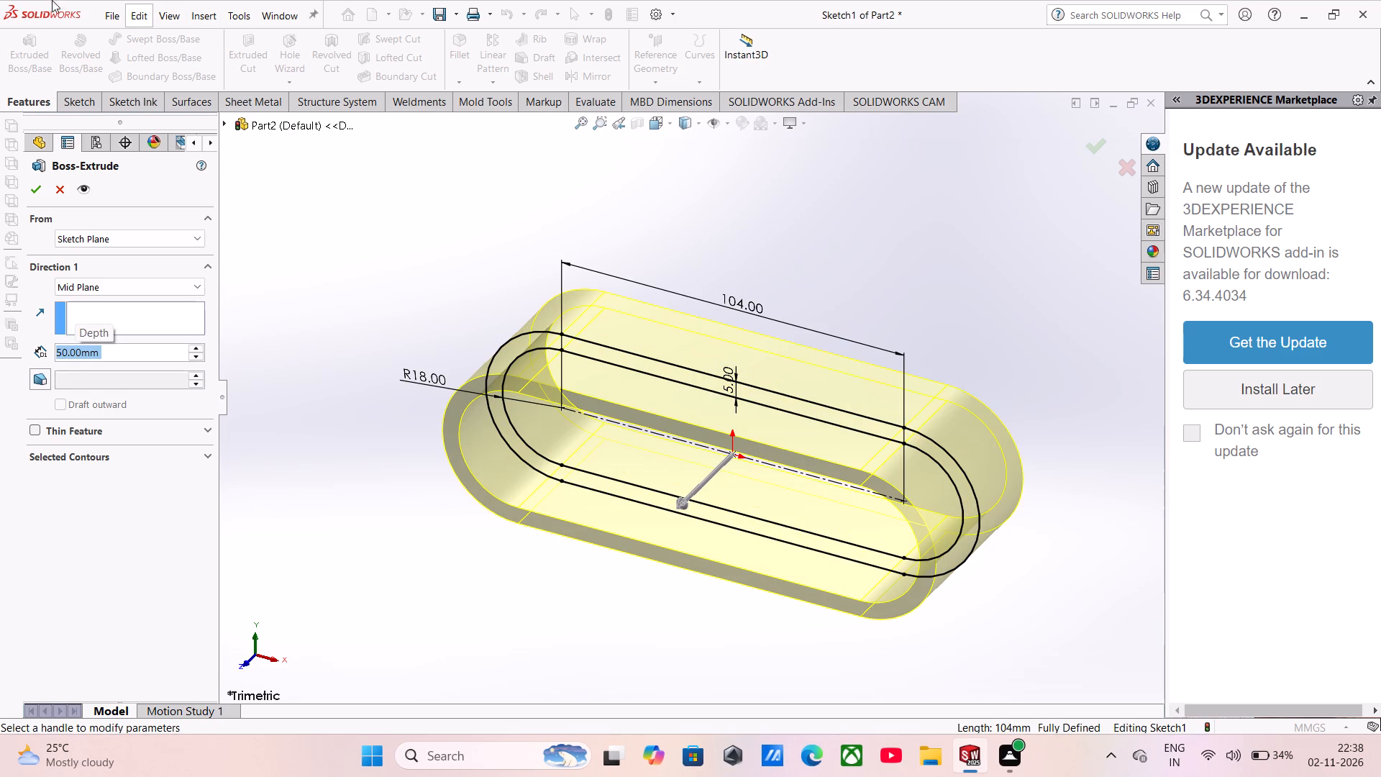
pyautogui.click(30, 196)
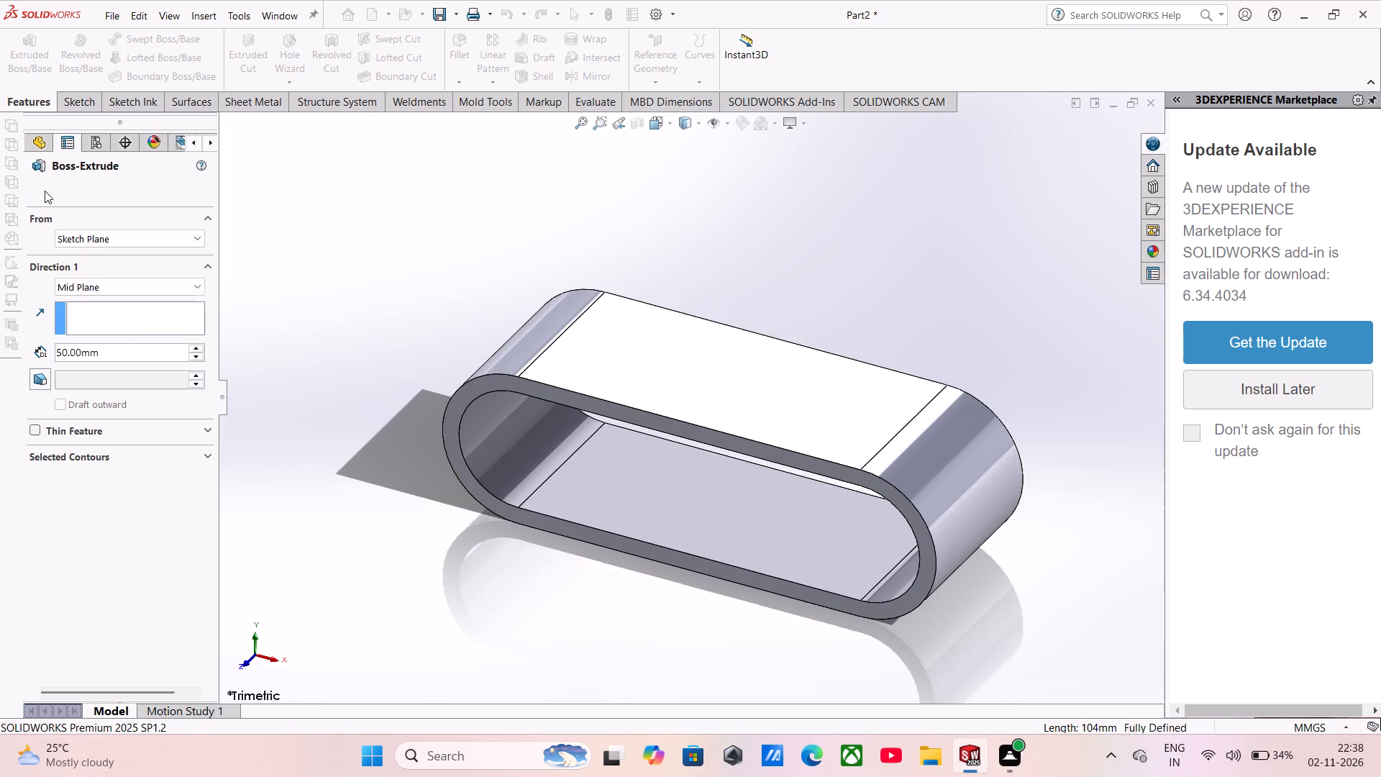
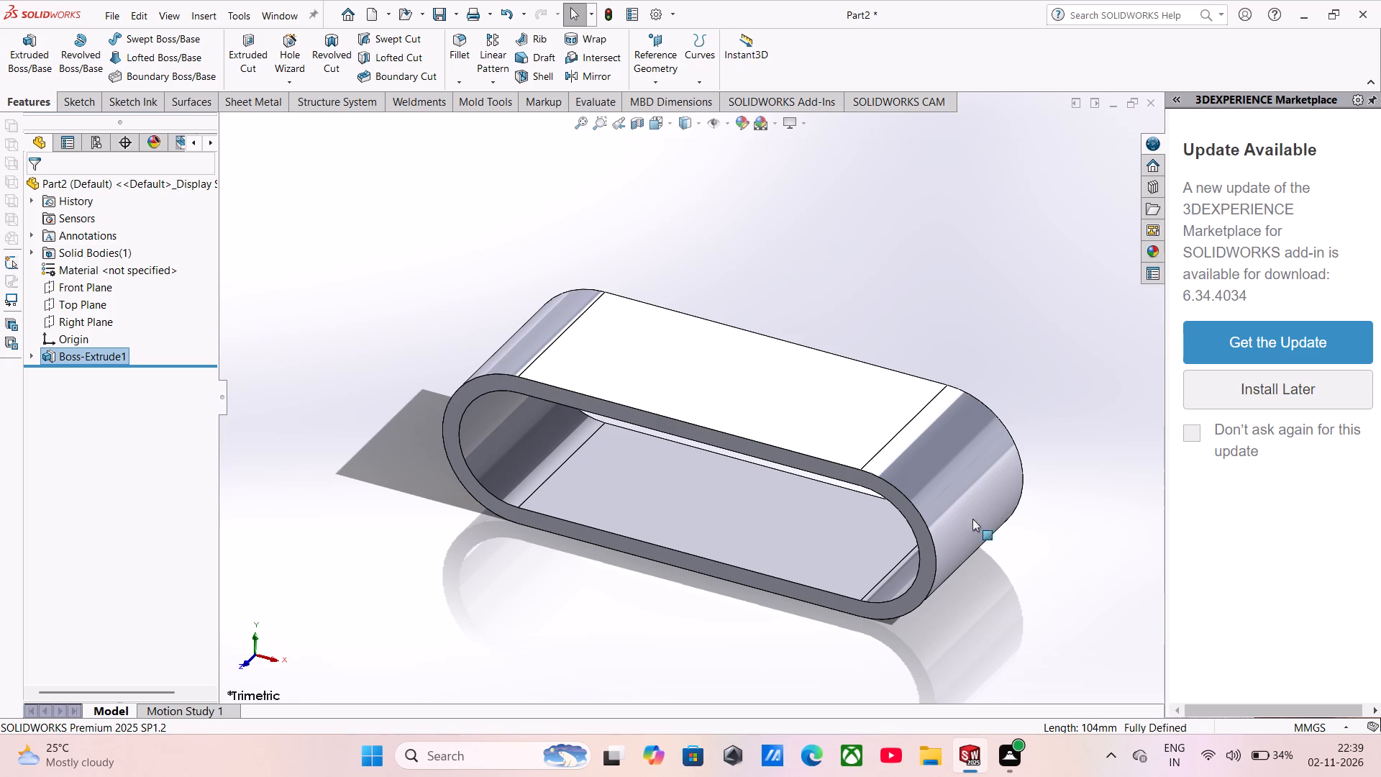
# Open a new sketch on the flat top face of the slot-shaped ring.
pyautogui.click(695, 365)
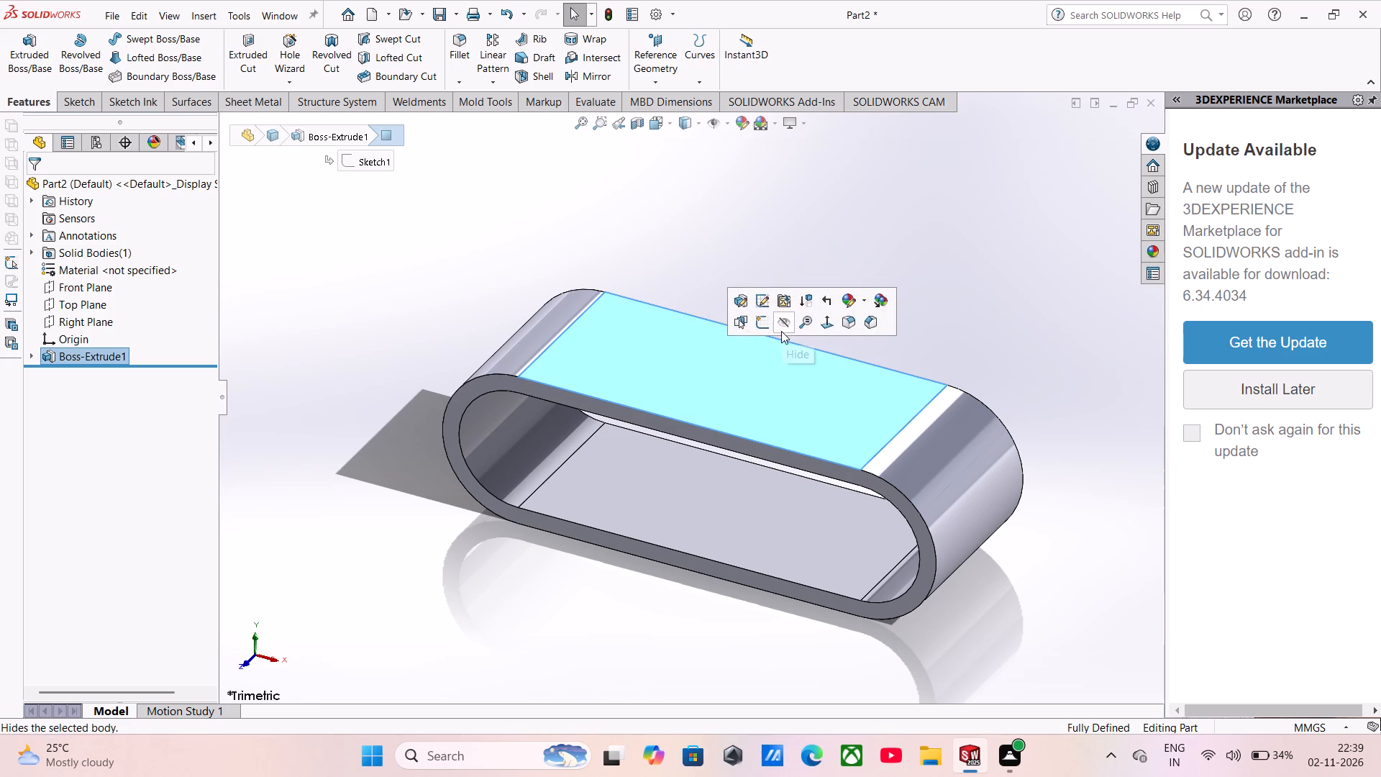
pyautogui.click(758, 327)
pyautogui.click(785, 205)
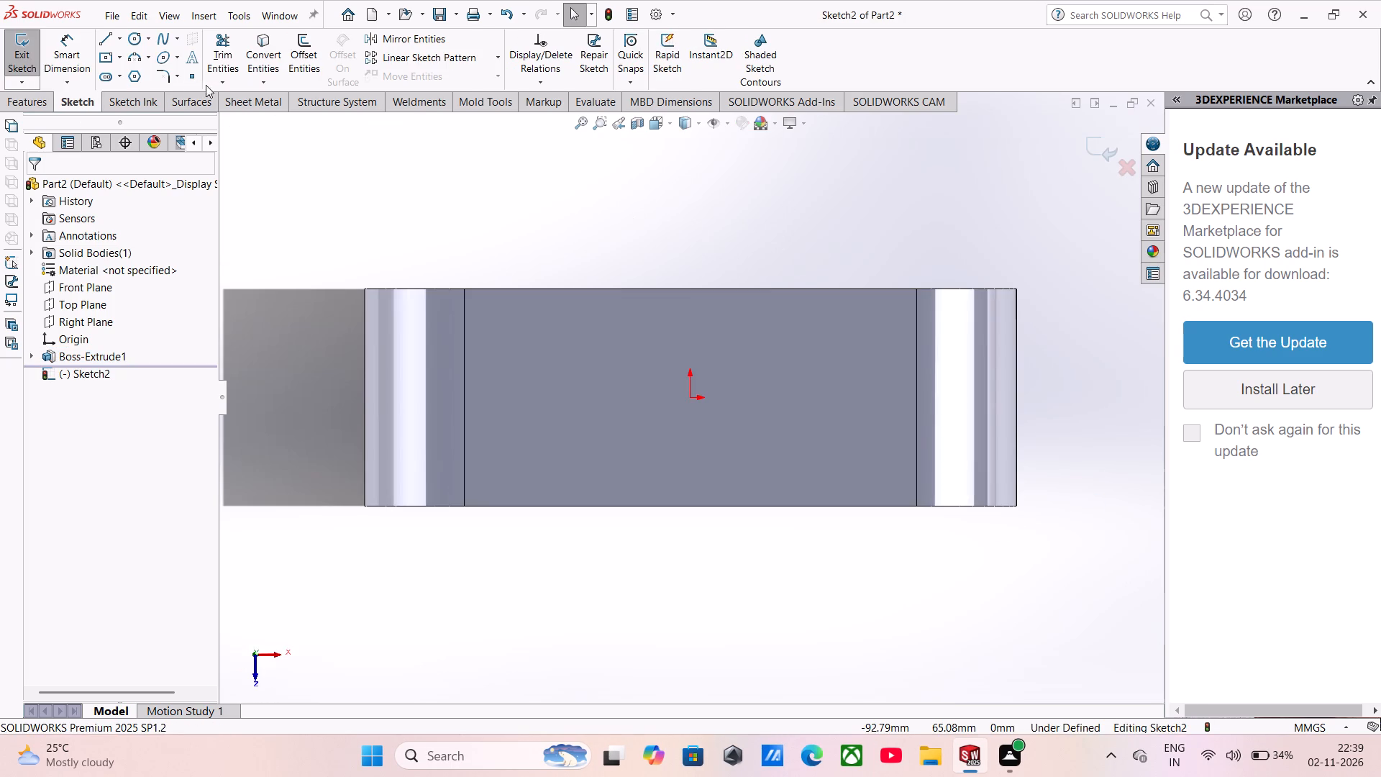
# Sketch a midpoint line centred on the midpoint of the ring's outer end edge on the positive X side.
pyautogui.click(102, 43)
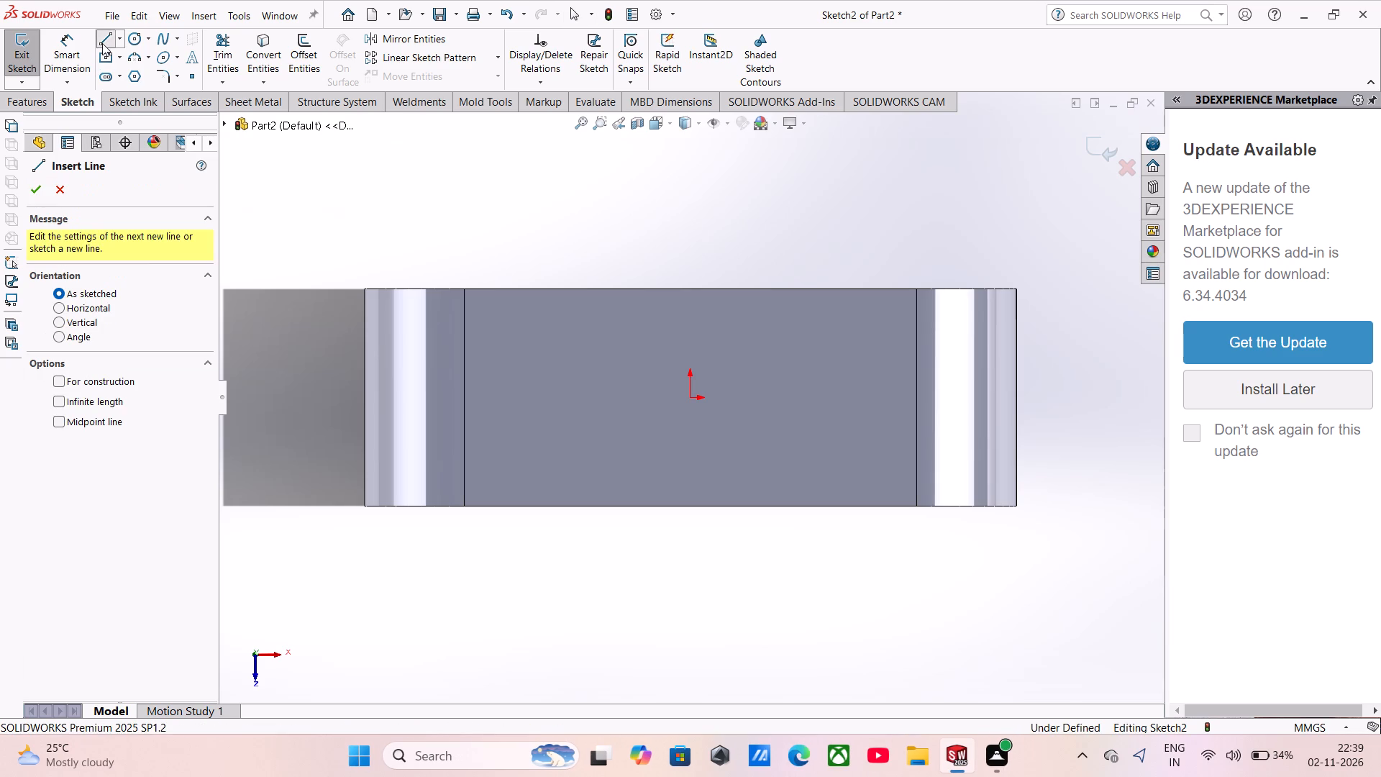
pyautogui.click(55, 425)
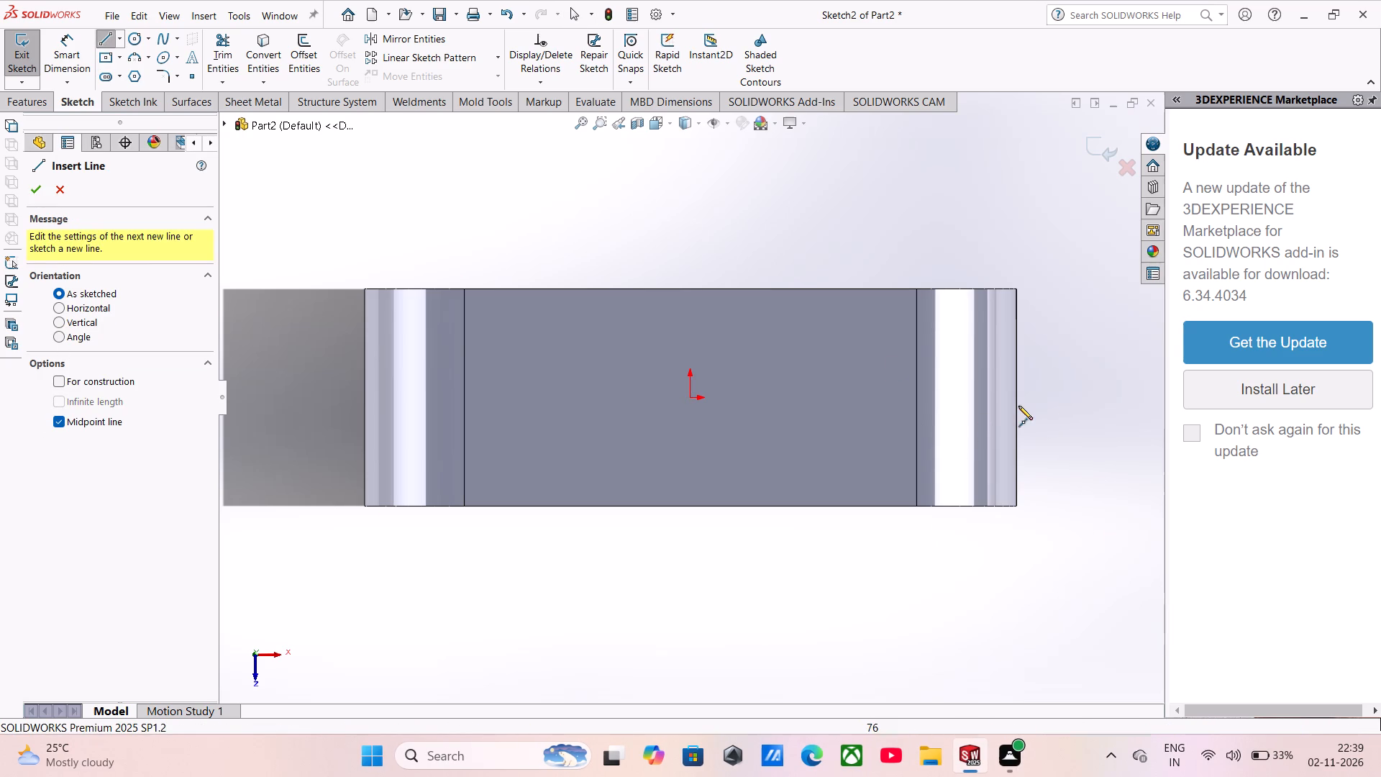
pyautogui.click(1014, 397)
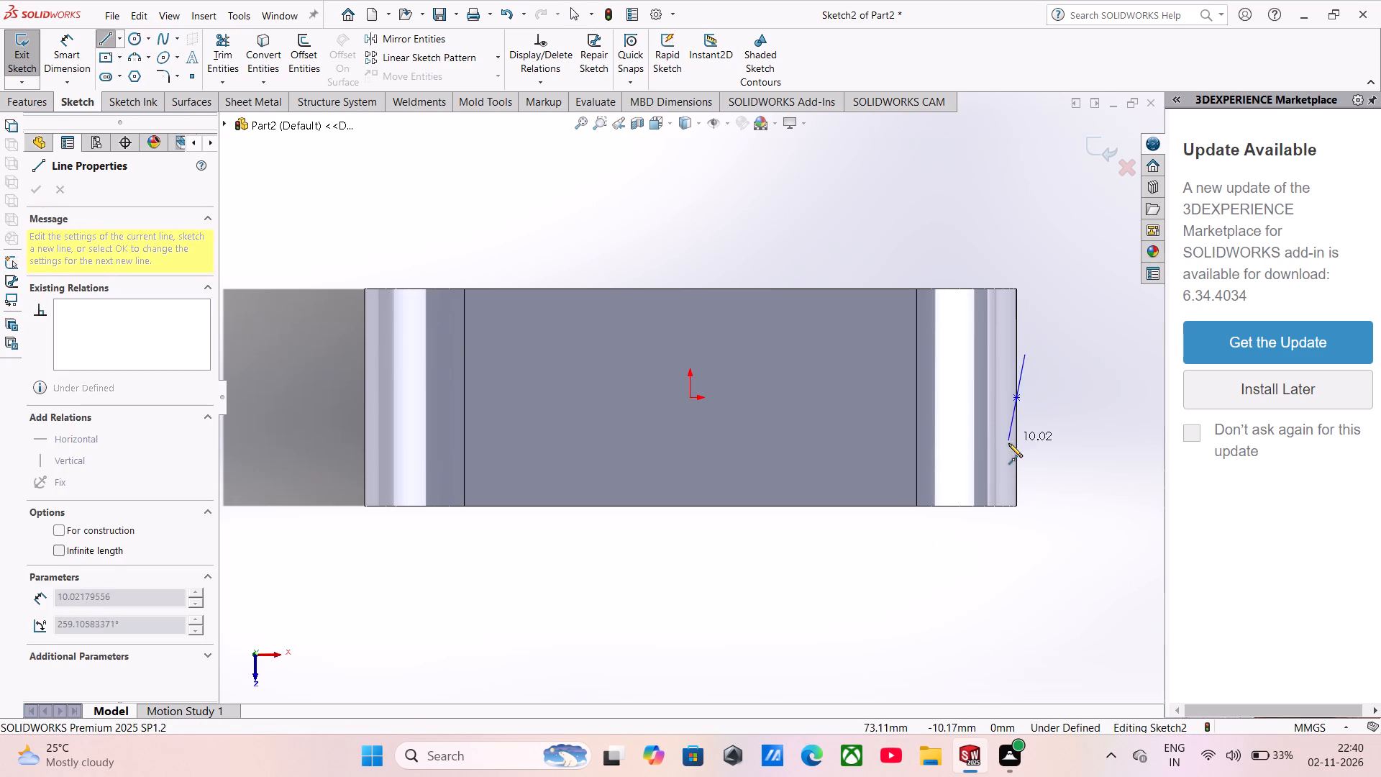
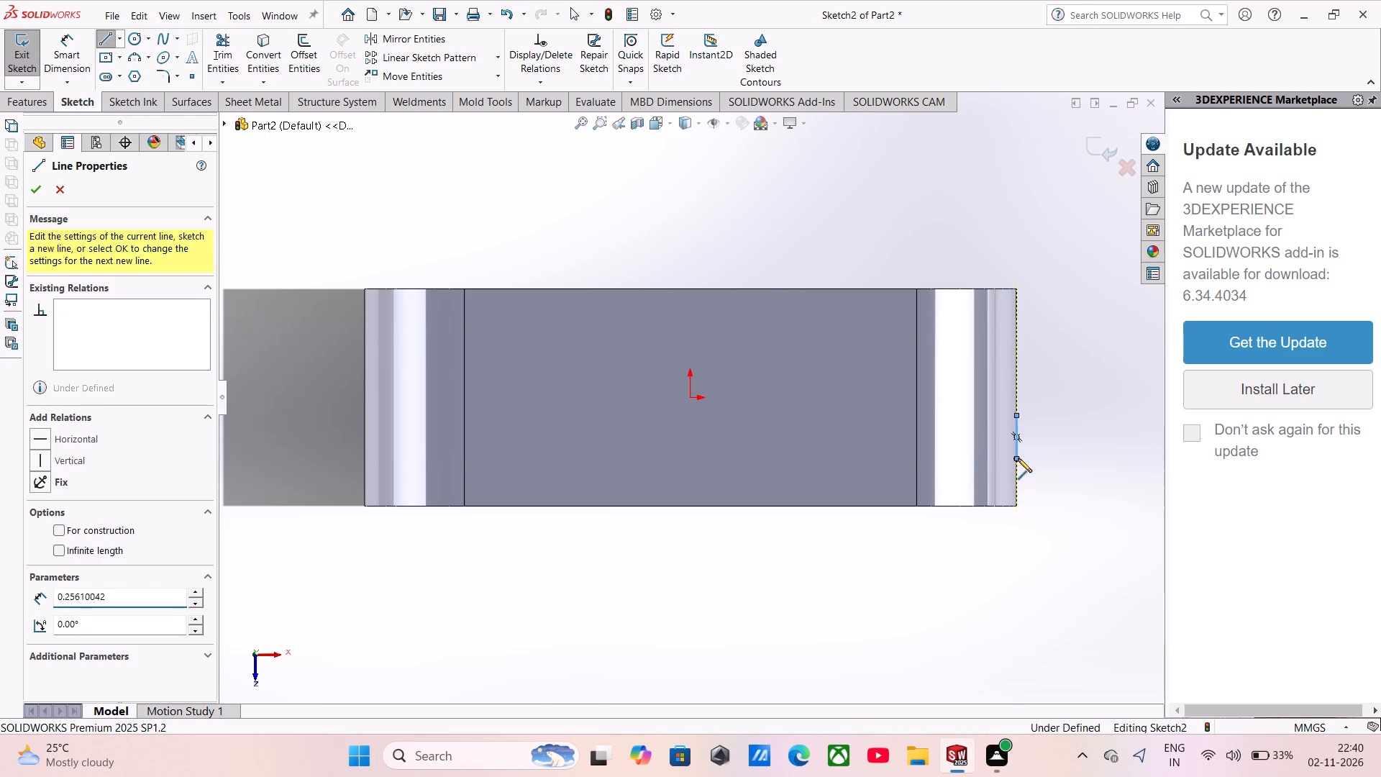
# Undo the last line and sketch a midpoint line about 28 mm long, centred on the midpoint of the ring's outer end edge at positive X.
pyautogui.hotkey('ctrl', 'z')
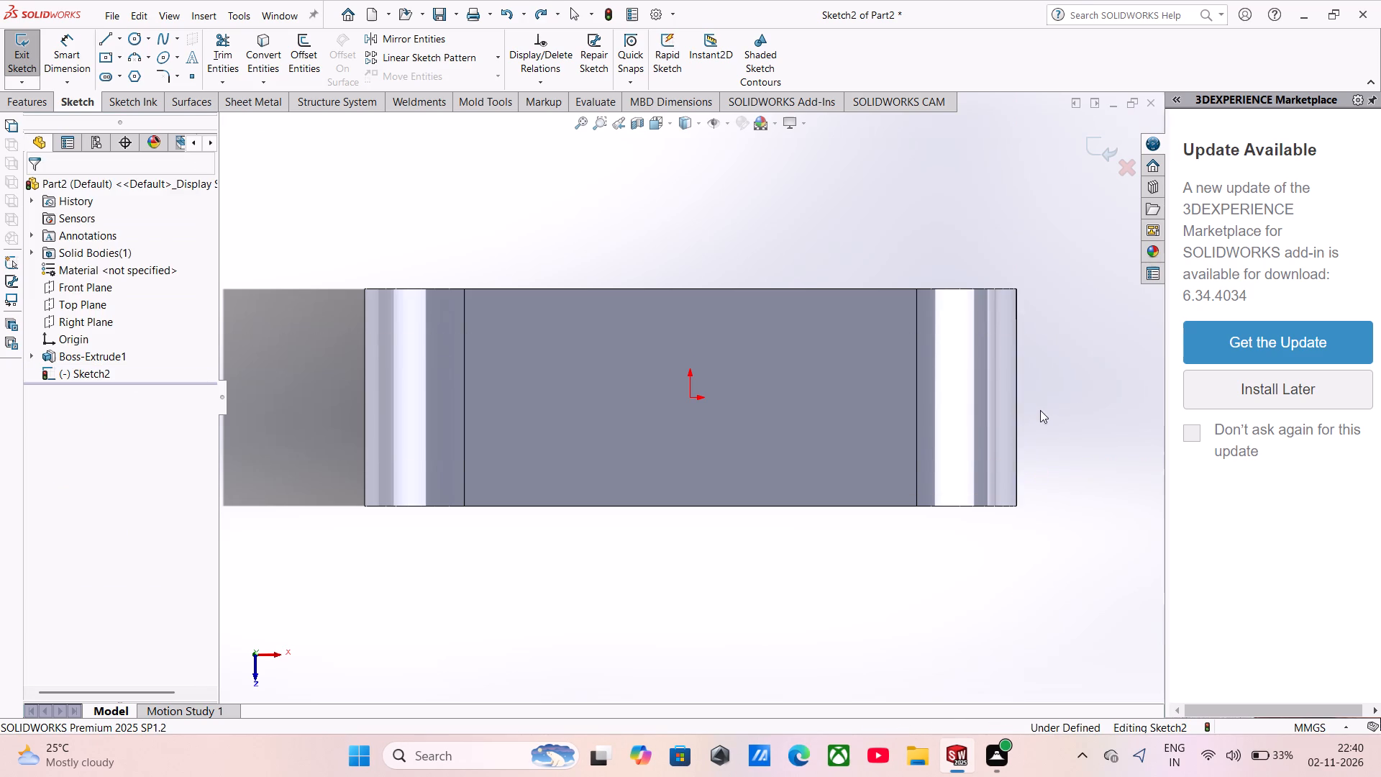
pyautogui.click(114, 41)
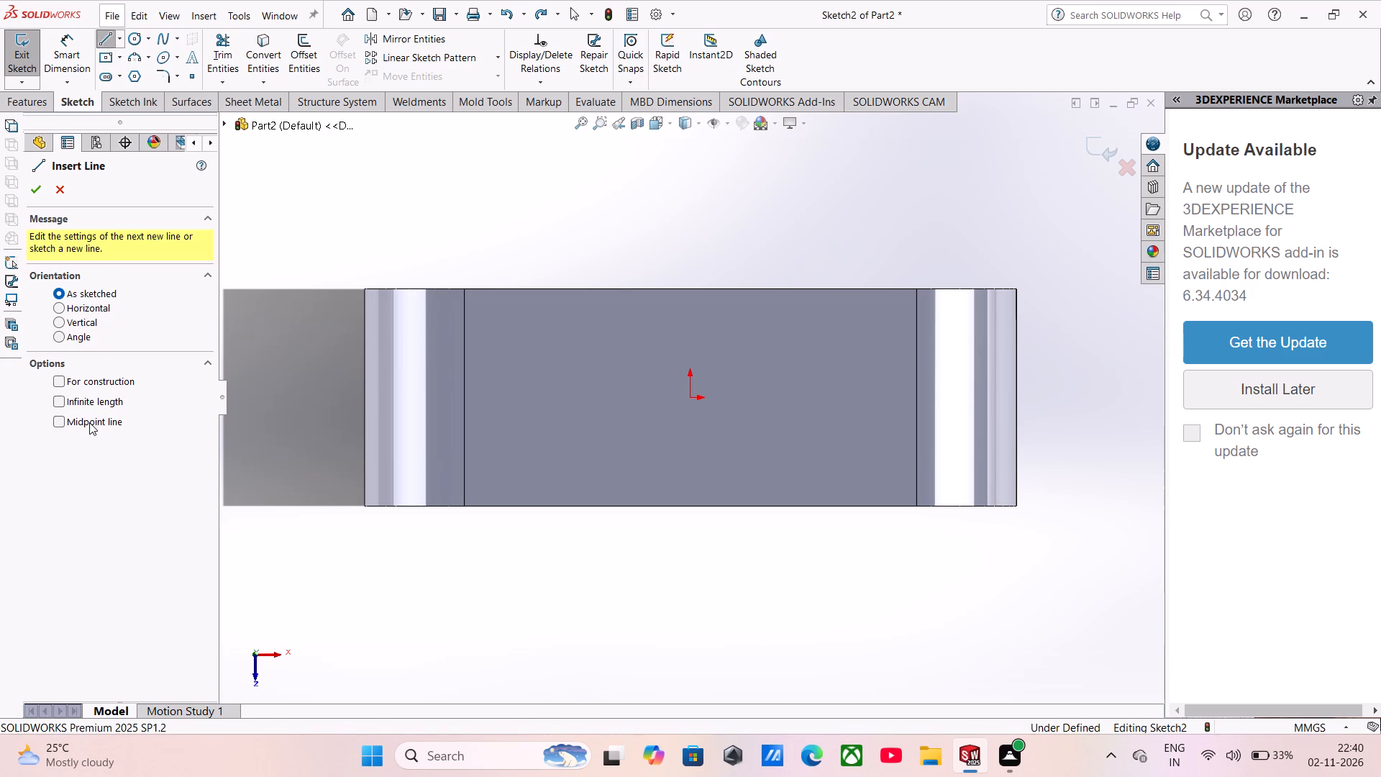
pyautogui.click(89, 424)
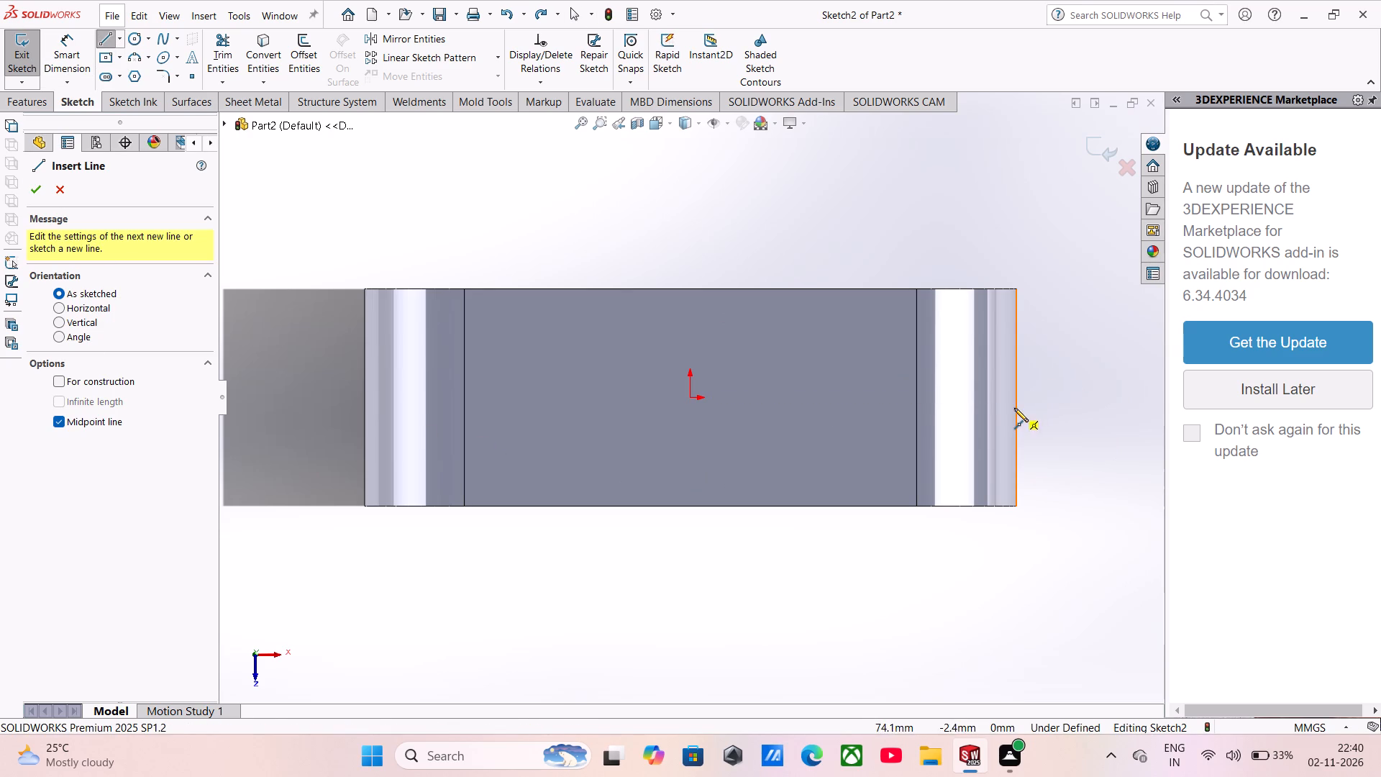
pyautogui.click(1016, 399)
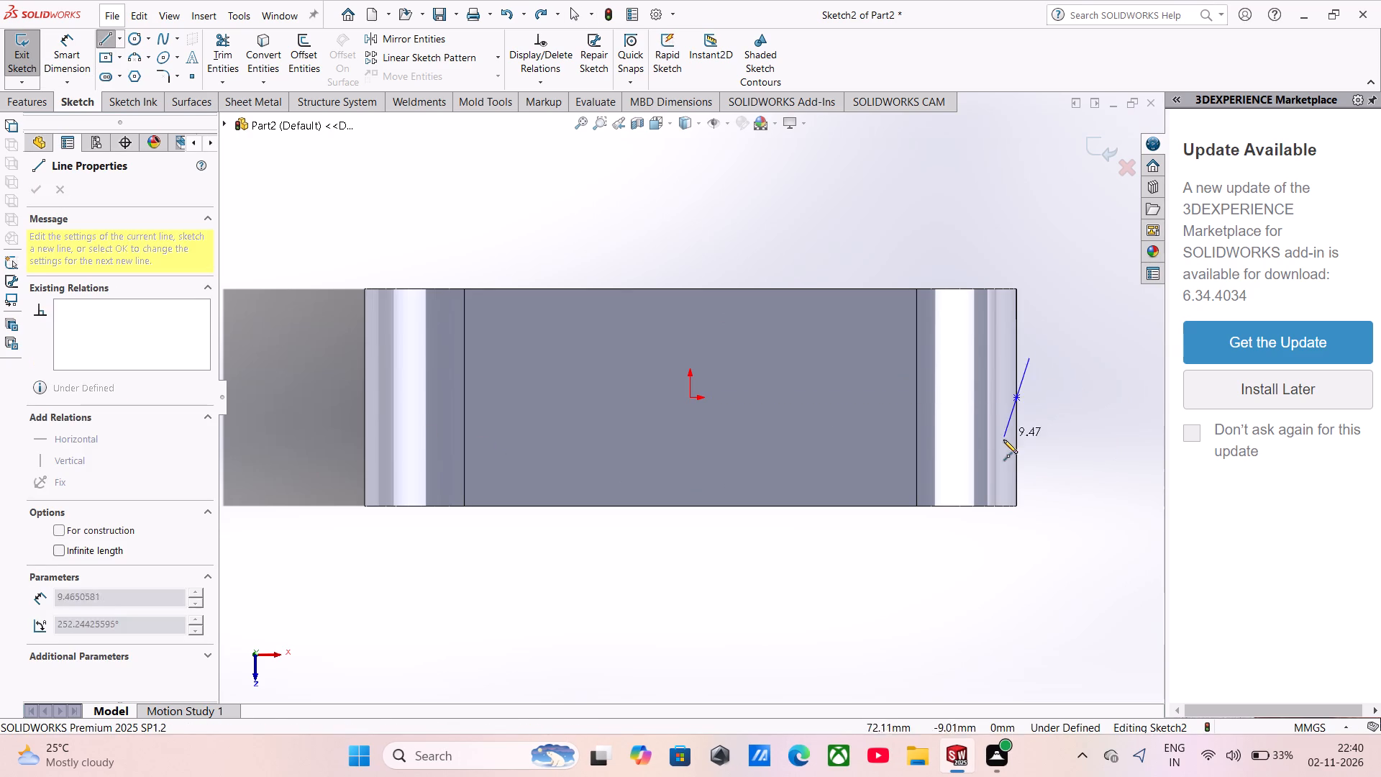
pyautogui.click(1017, 459)
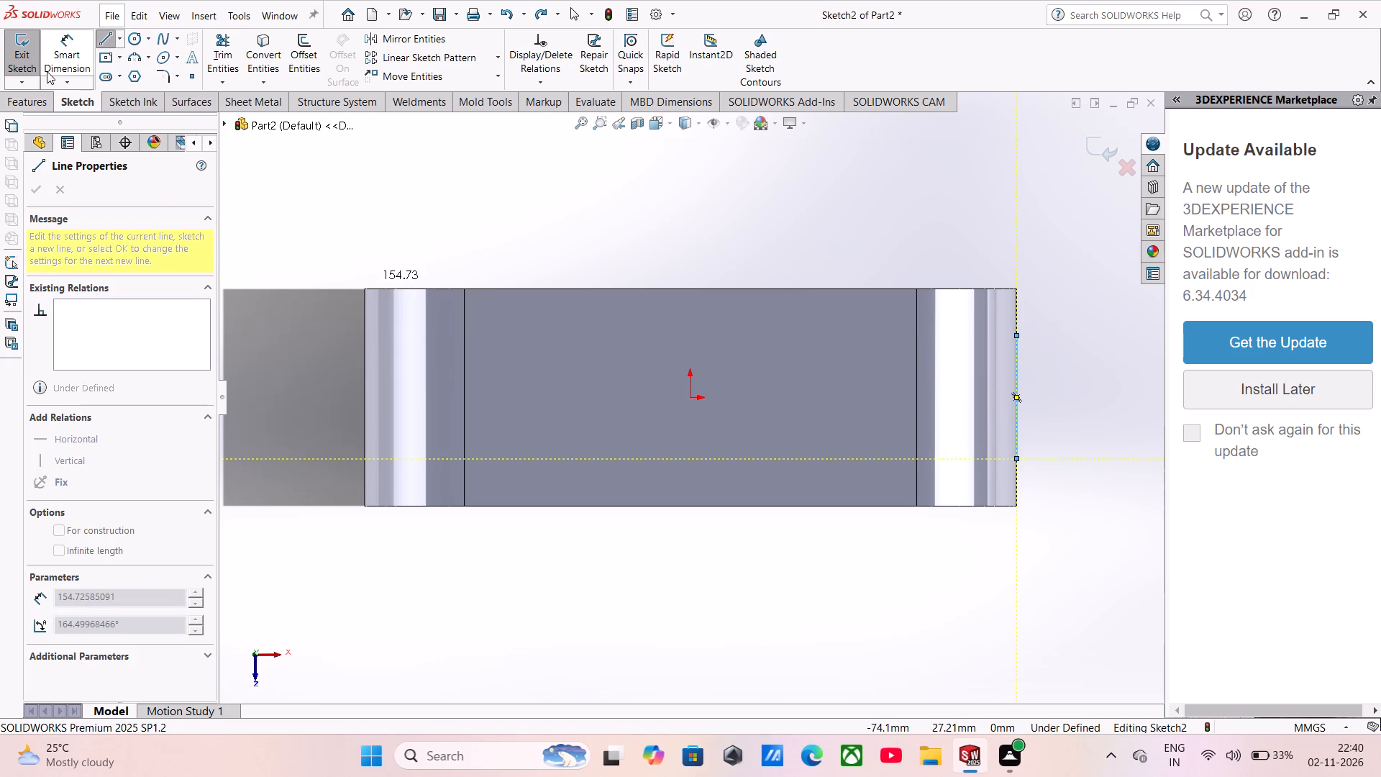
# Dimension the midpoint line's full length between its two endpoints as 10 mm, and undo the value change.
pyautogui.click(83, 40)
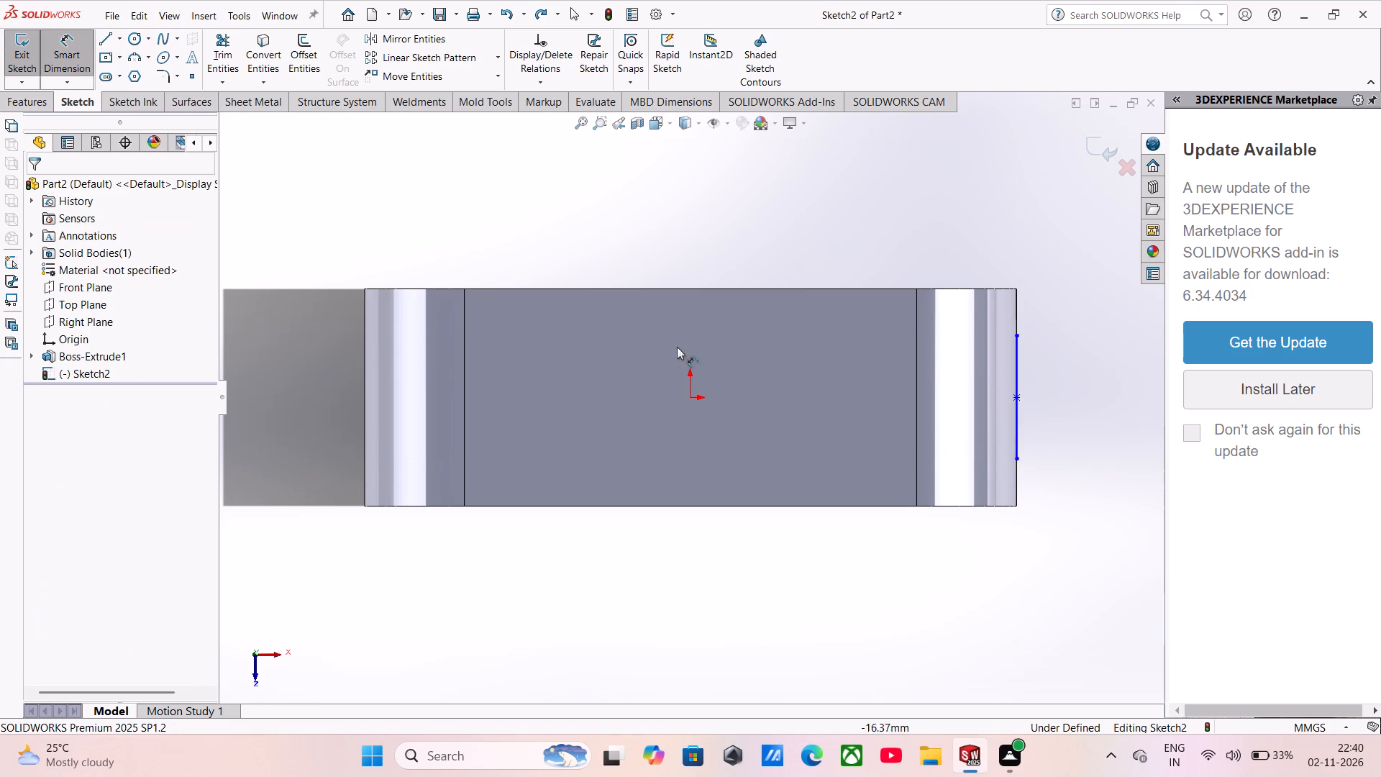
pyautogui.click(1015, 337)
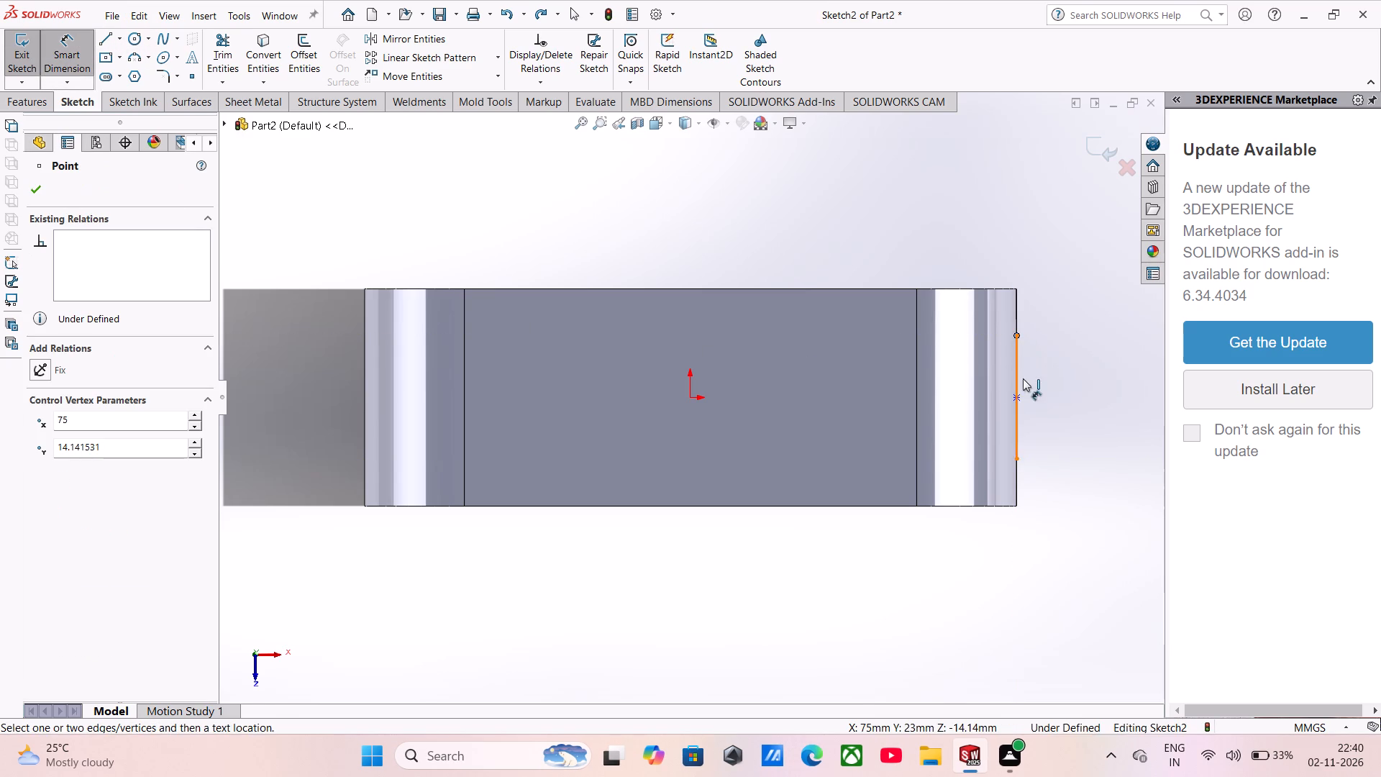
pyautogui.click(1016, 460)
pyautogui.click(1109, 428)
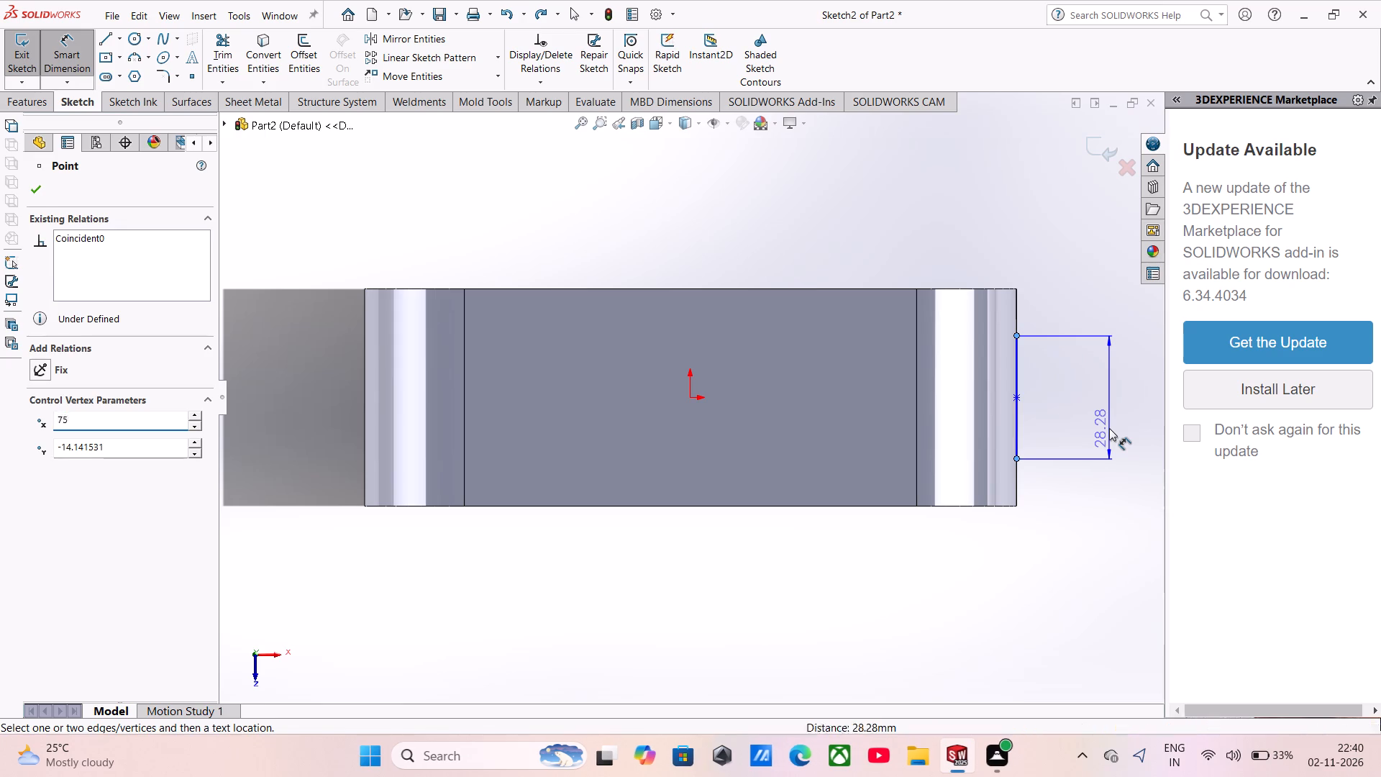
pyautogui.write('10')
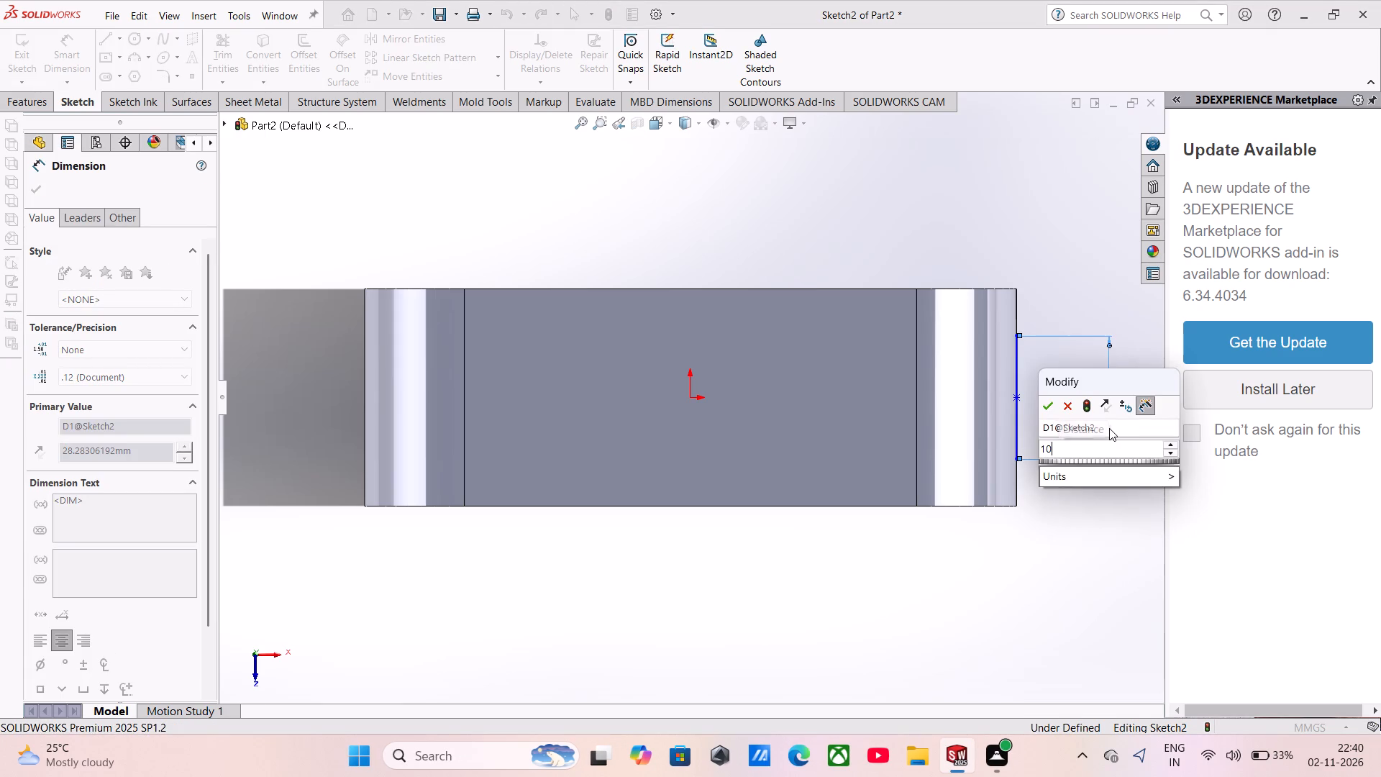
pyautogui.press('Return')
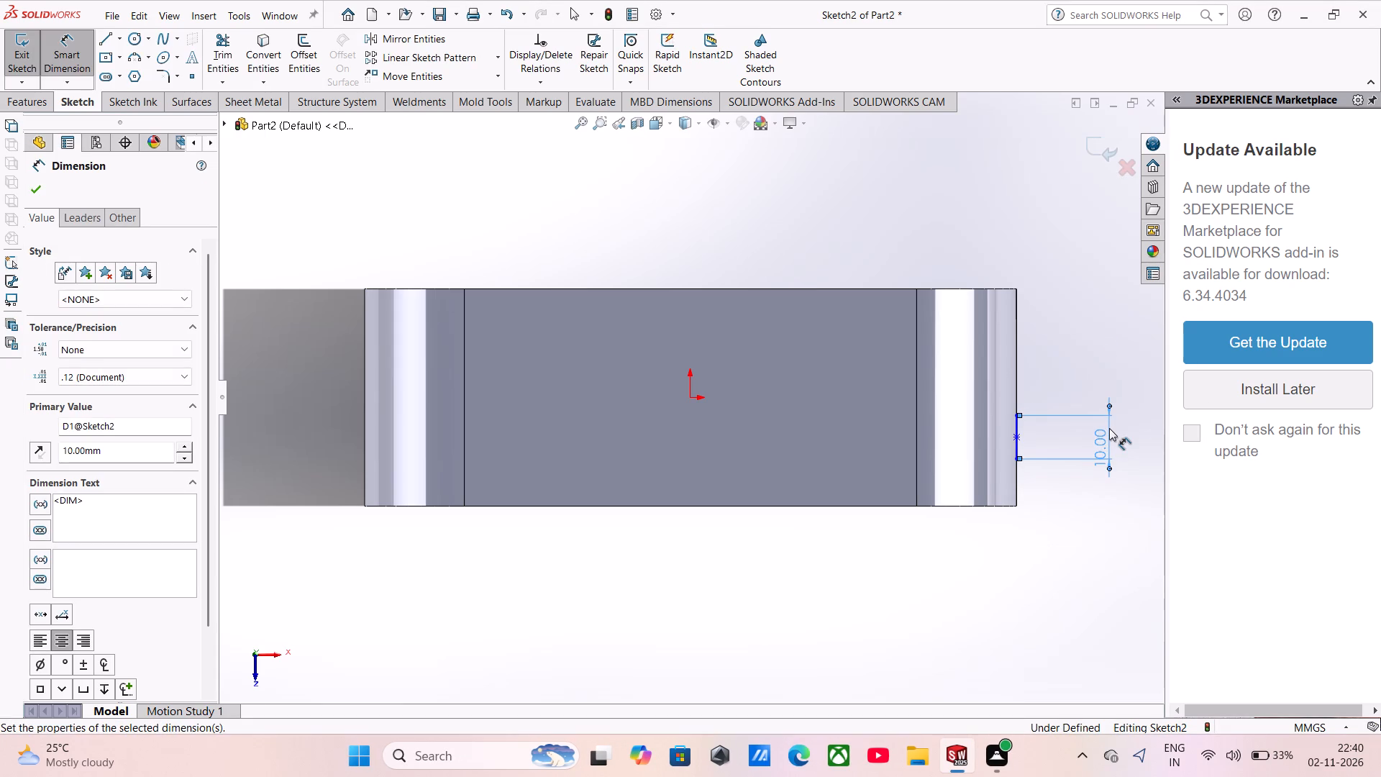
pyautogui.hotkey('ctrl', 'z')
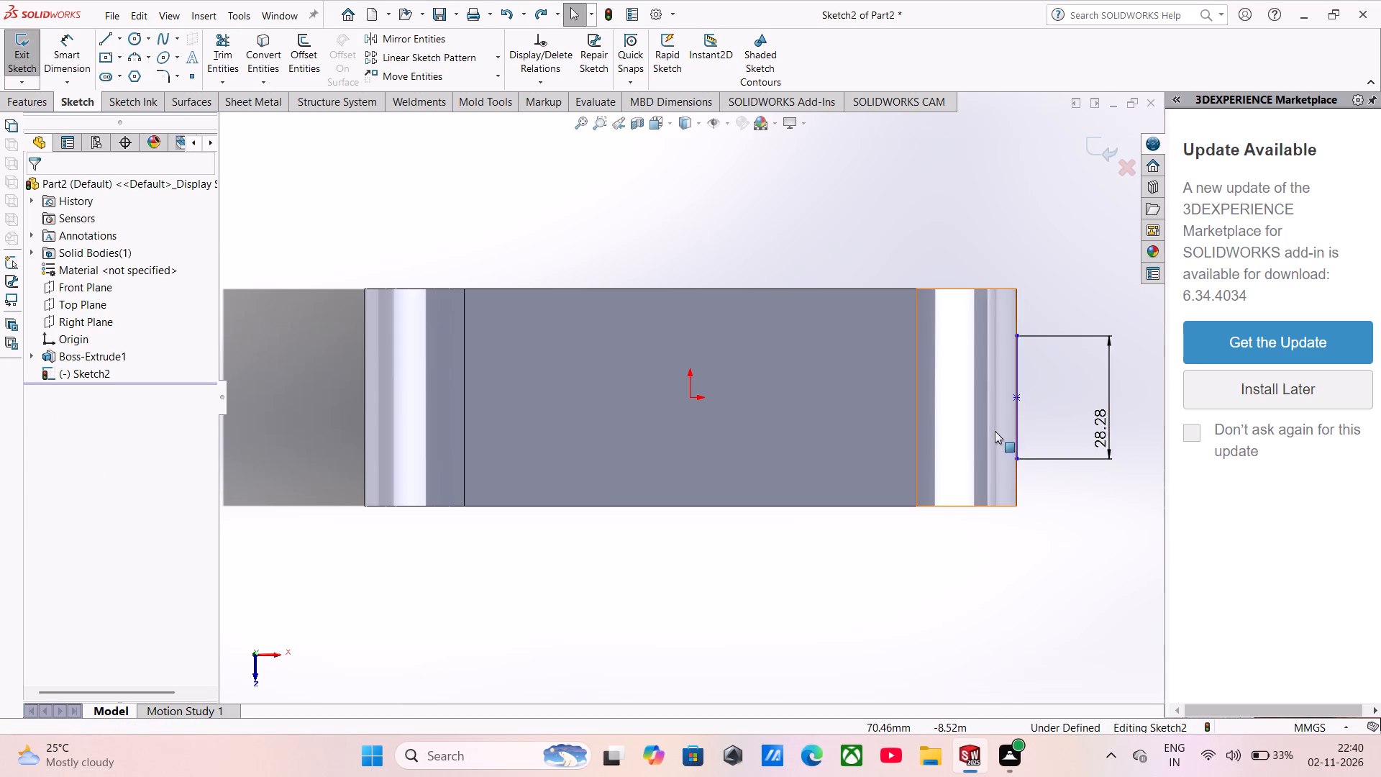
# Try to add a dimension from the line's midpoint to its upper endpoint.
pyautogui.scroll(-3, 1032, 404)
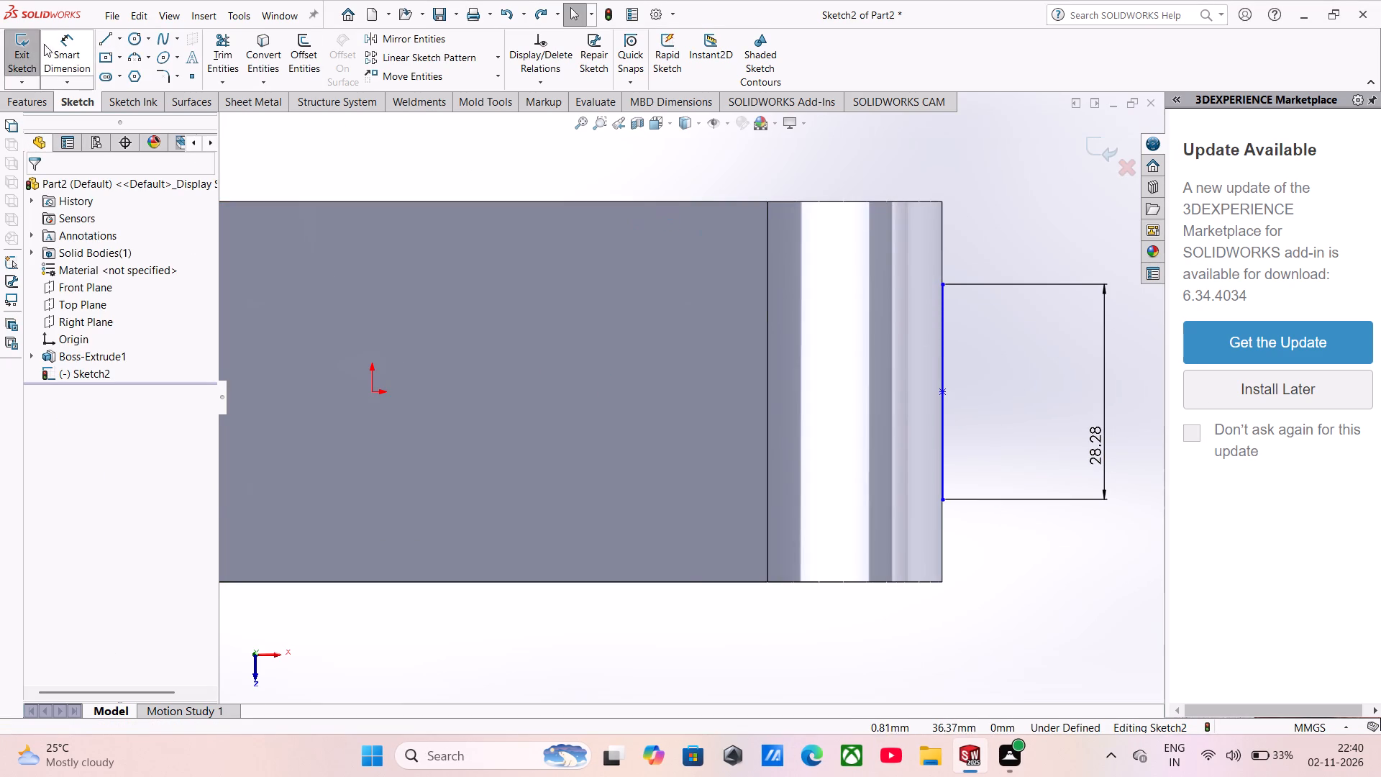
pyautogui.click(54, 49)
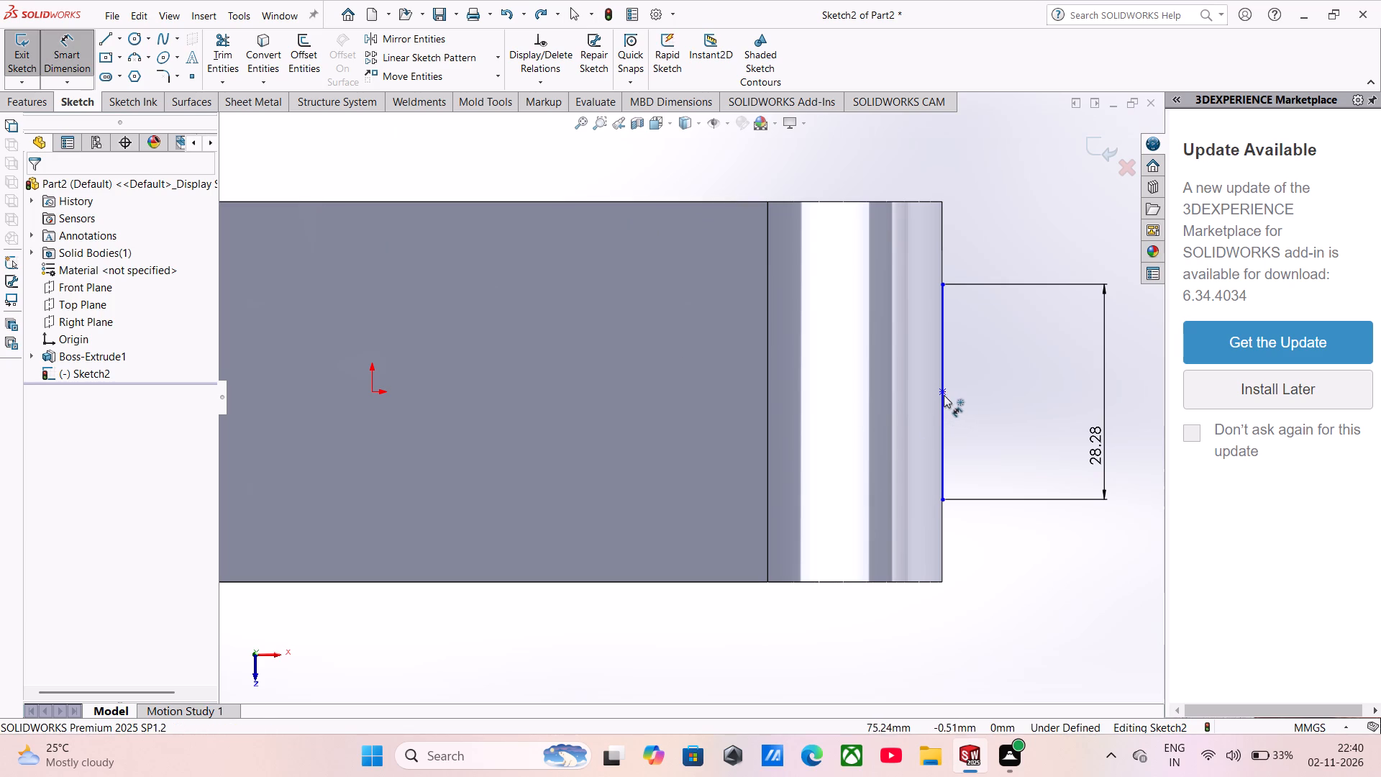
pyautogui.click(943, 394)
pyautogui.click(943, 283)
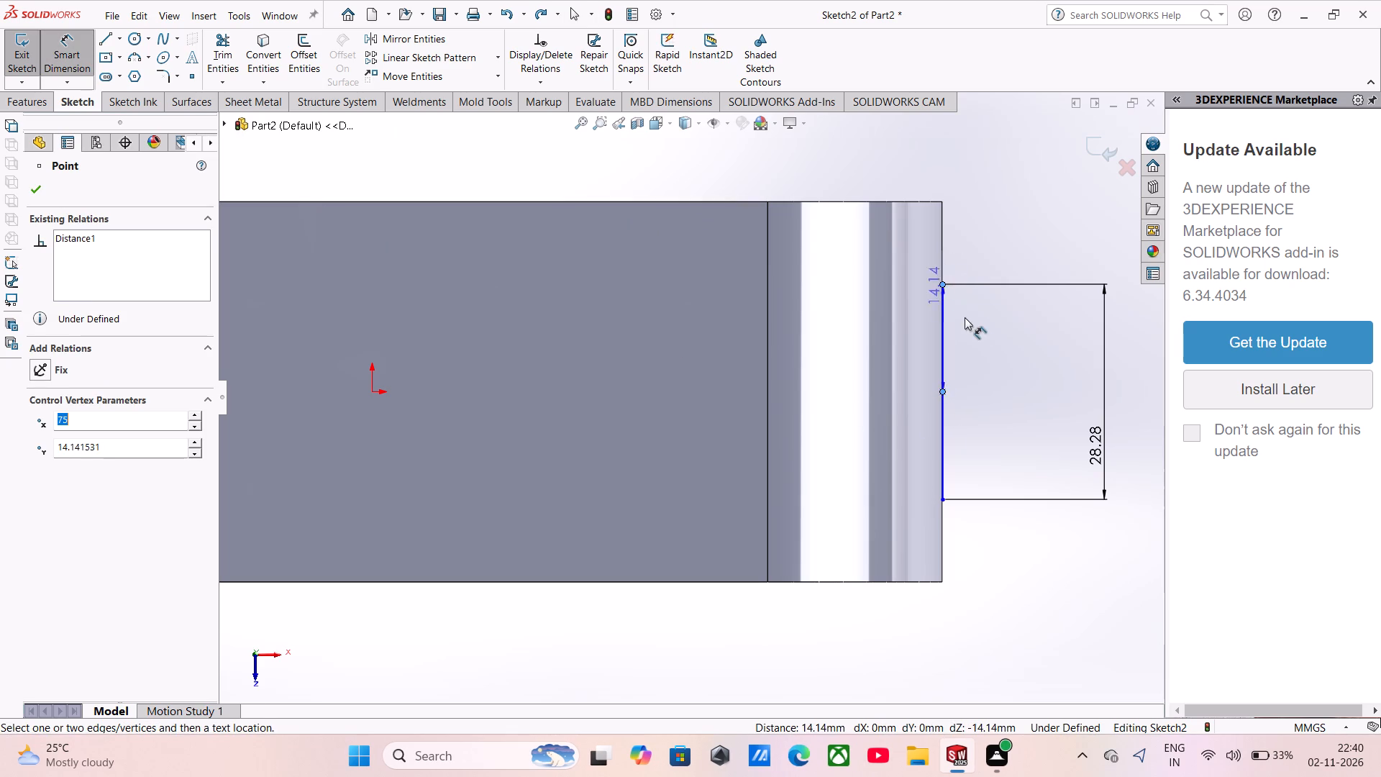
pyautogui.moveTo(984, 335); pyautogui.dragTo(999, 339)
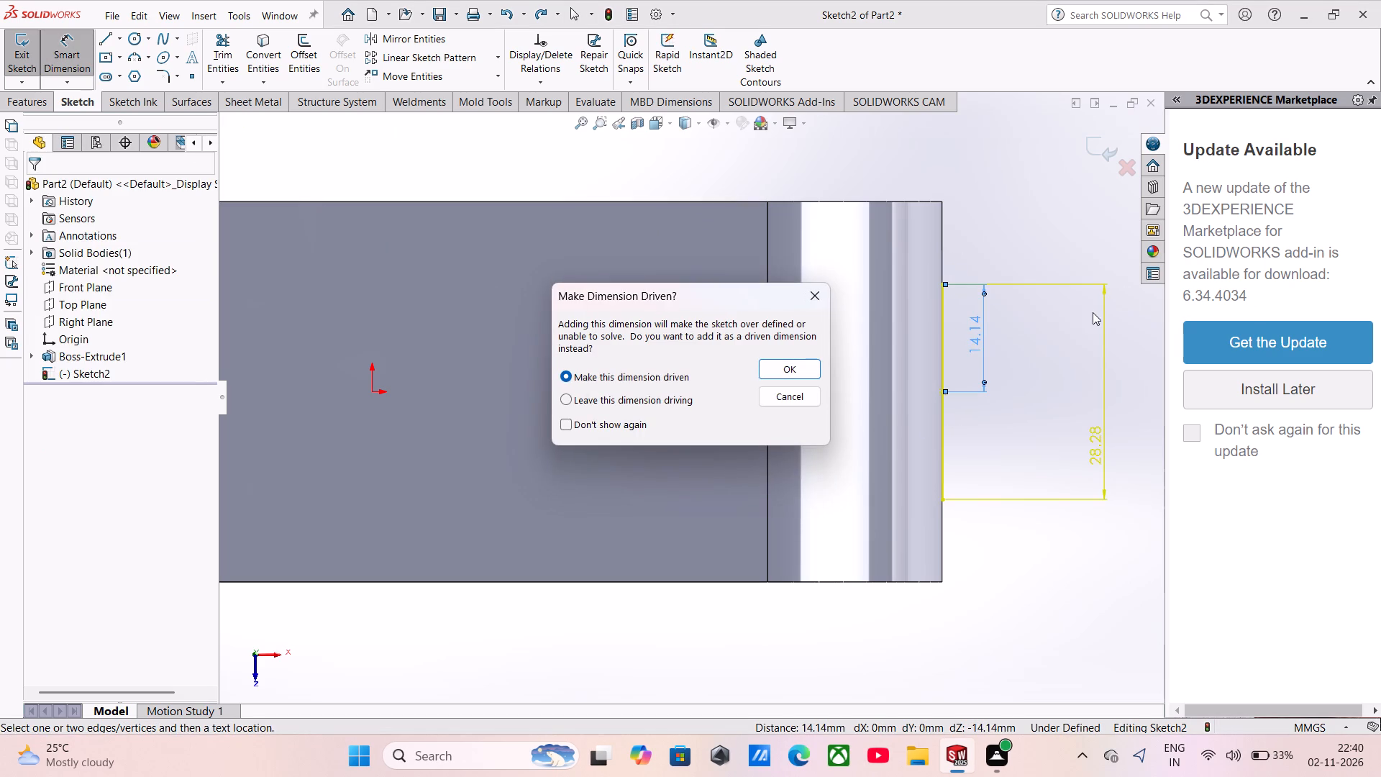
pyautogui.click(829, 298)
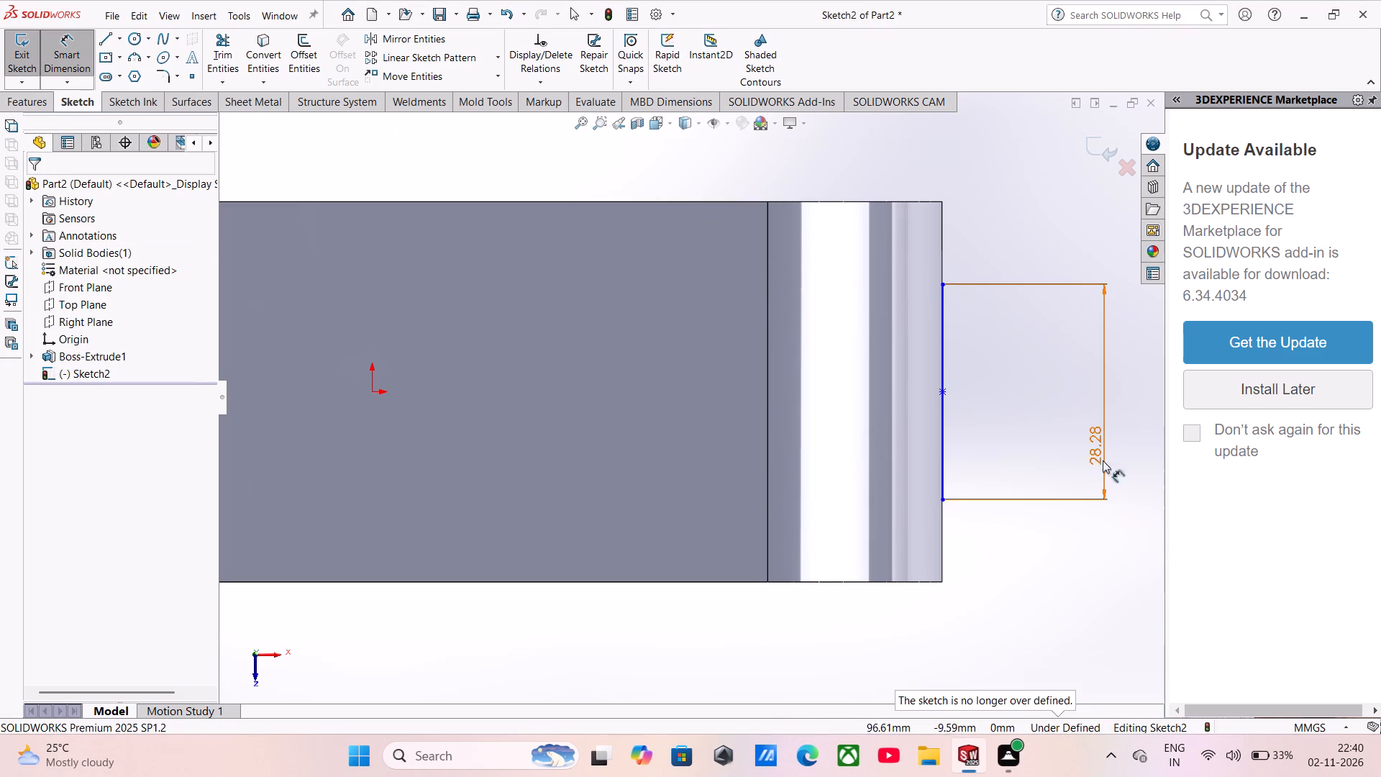
# Delete the full-length dimension of the midpoint line.
pyautogui.click(1090, 450)
pyautogui.press('Delete')
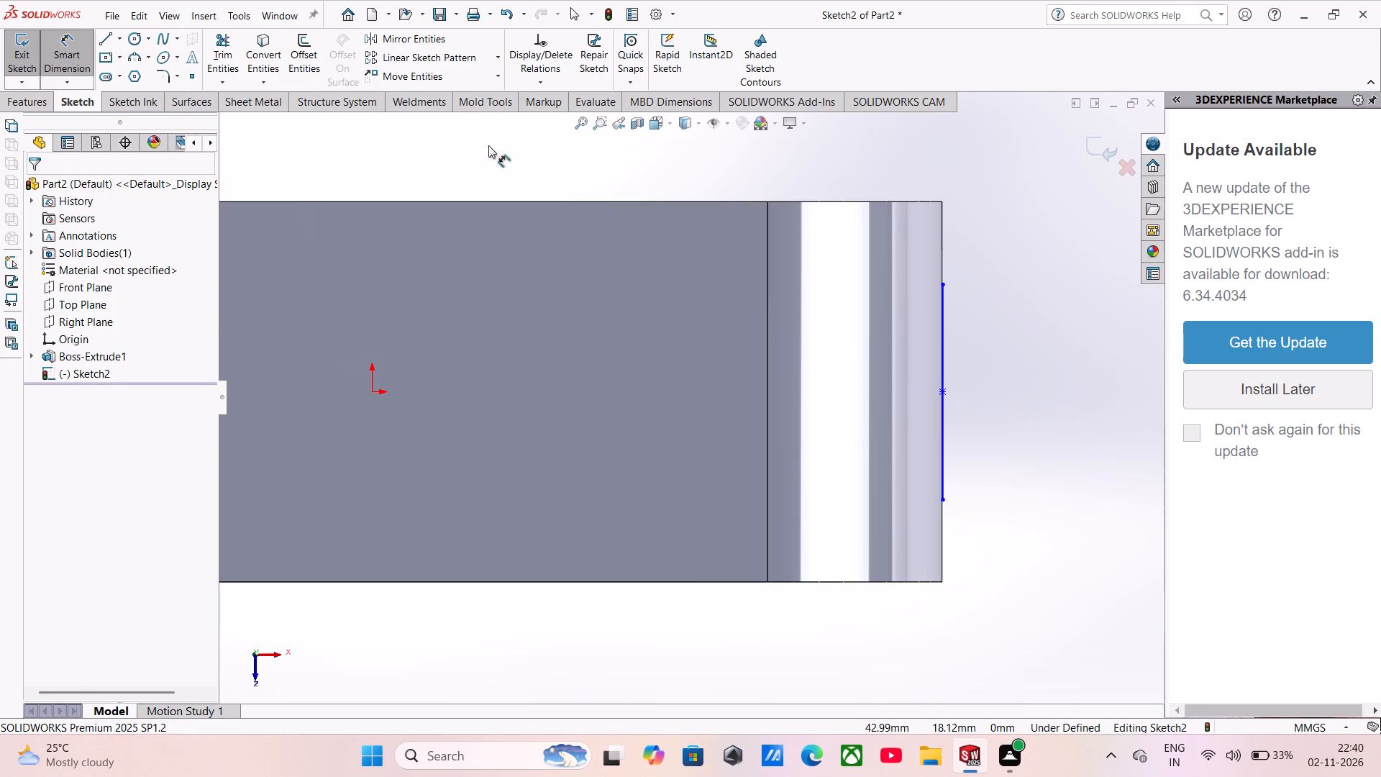
# Dimension the distance from the line's midpoint to its upper endpoint.
pyautogui.click(945, 393)
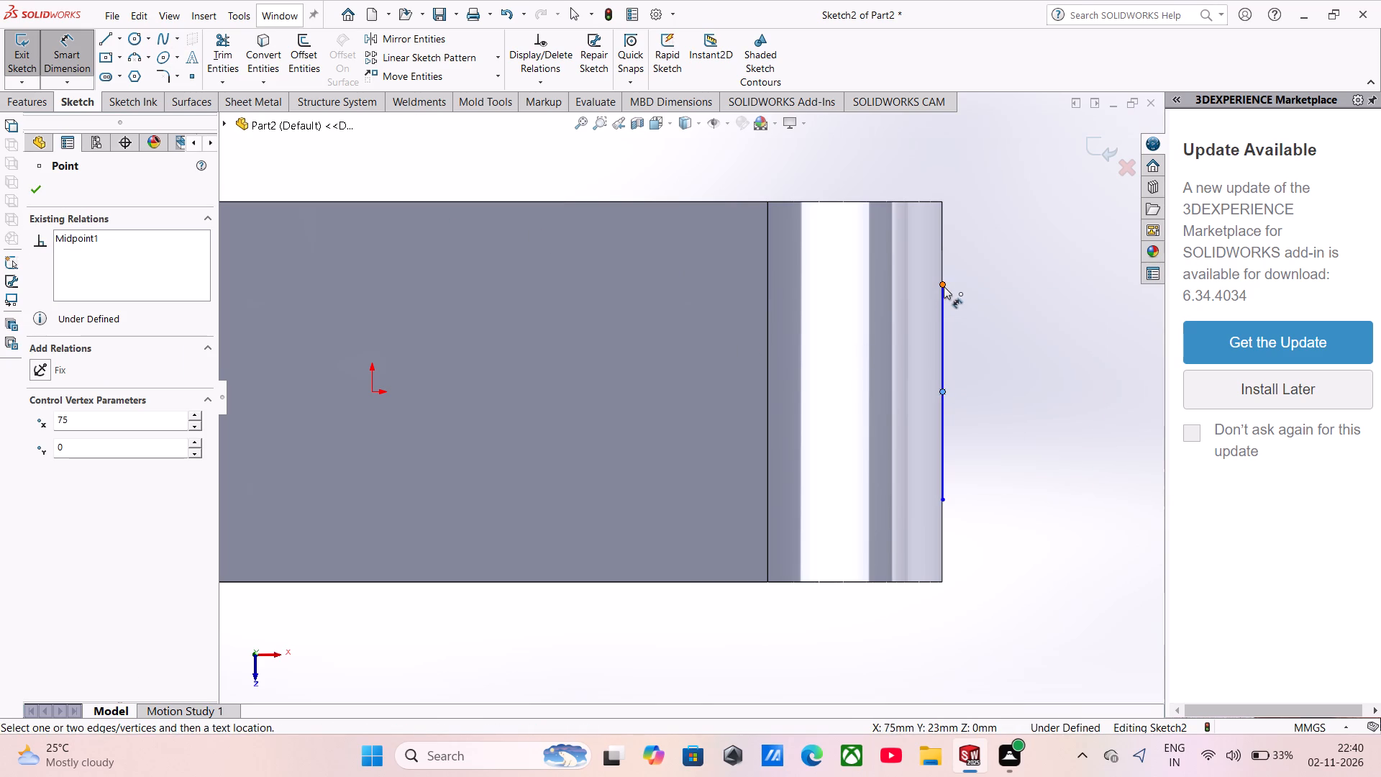
pyautogui.click(944, 283)
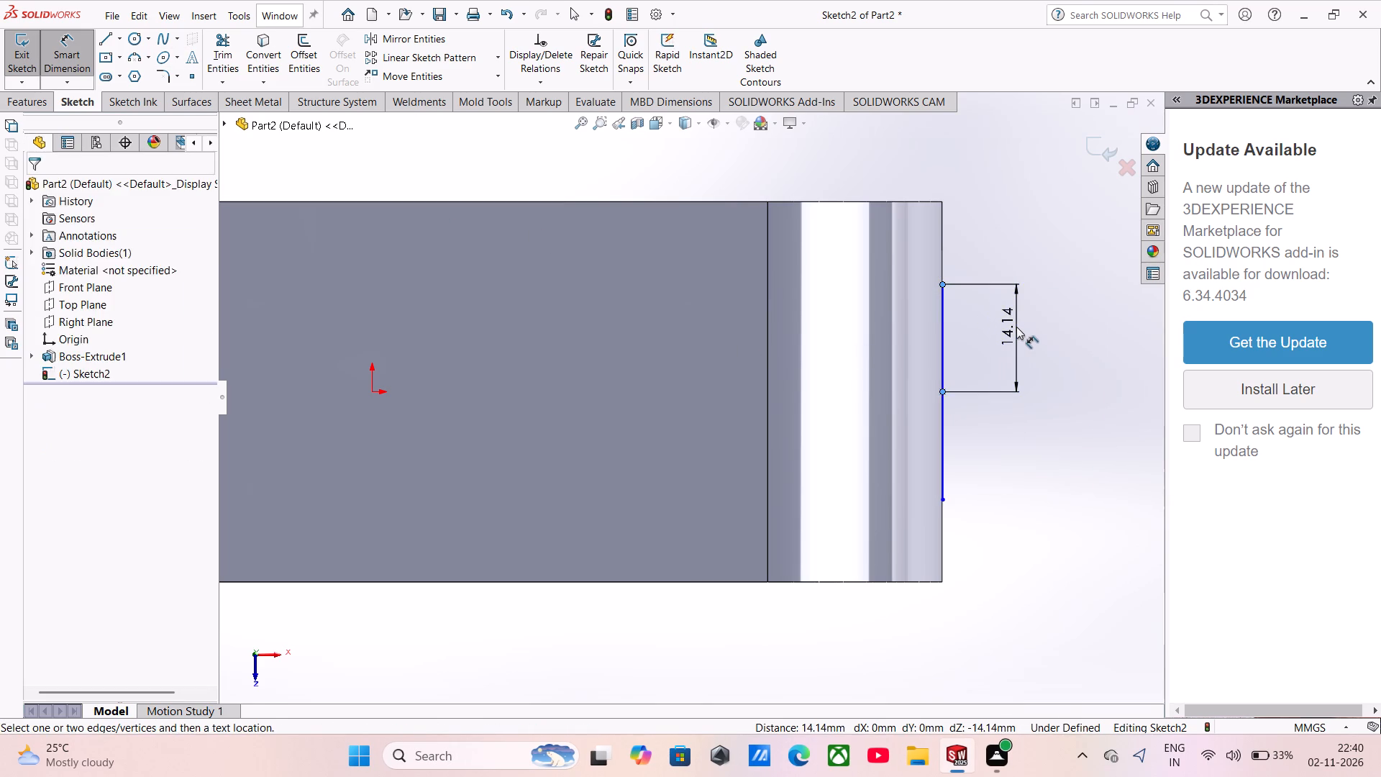
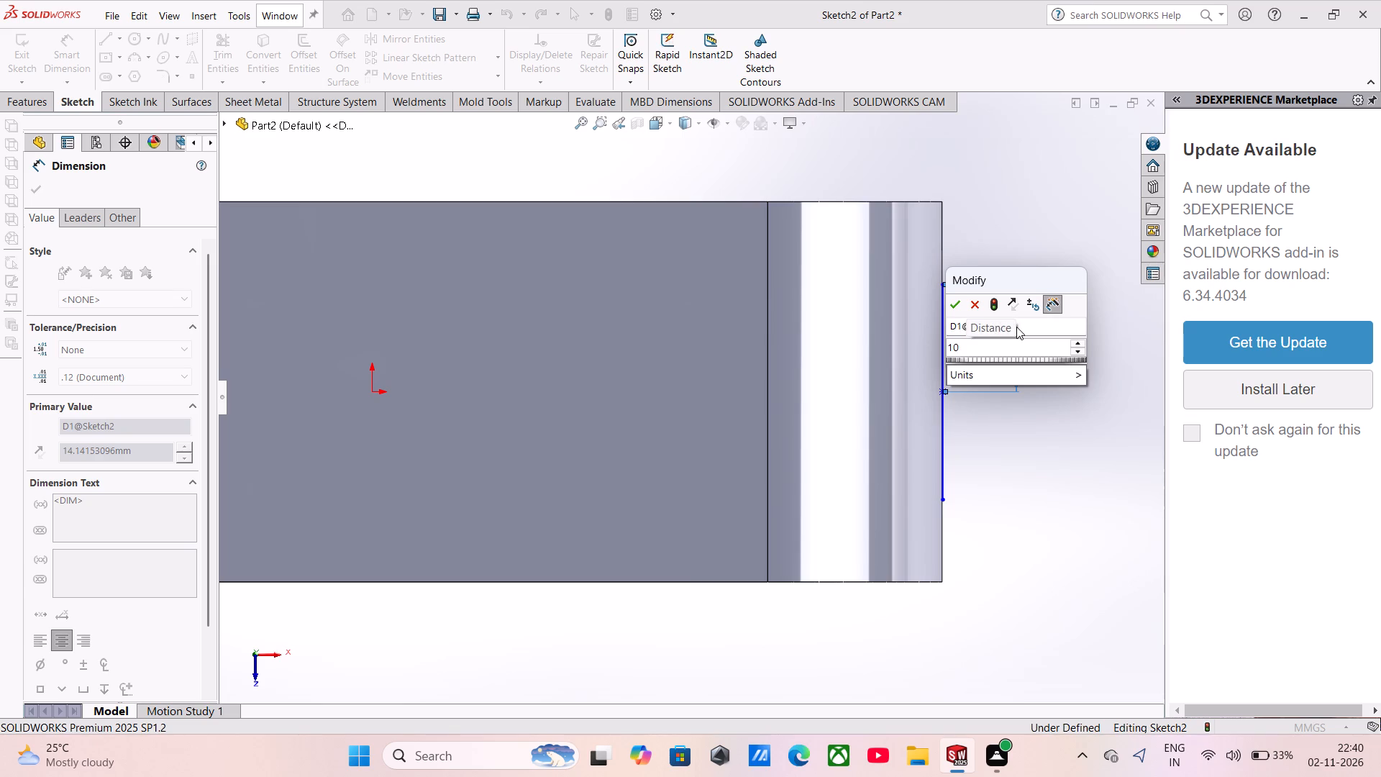
# Set the distance from the line's midpoint to its upper endpoint to 10 mm.
pyautogui.press('Return')
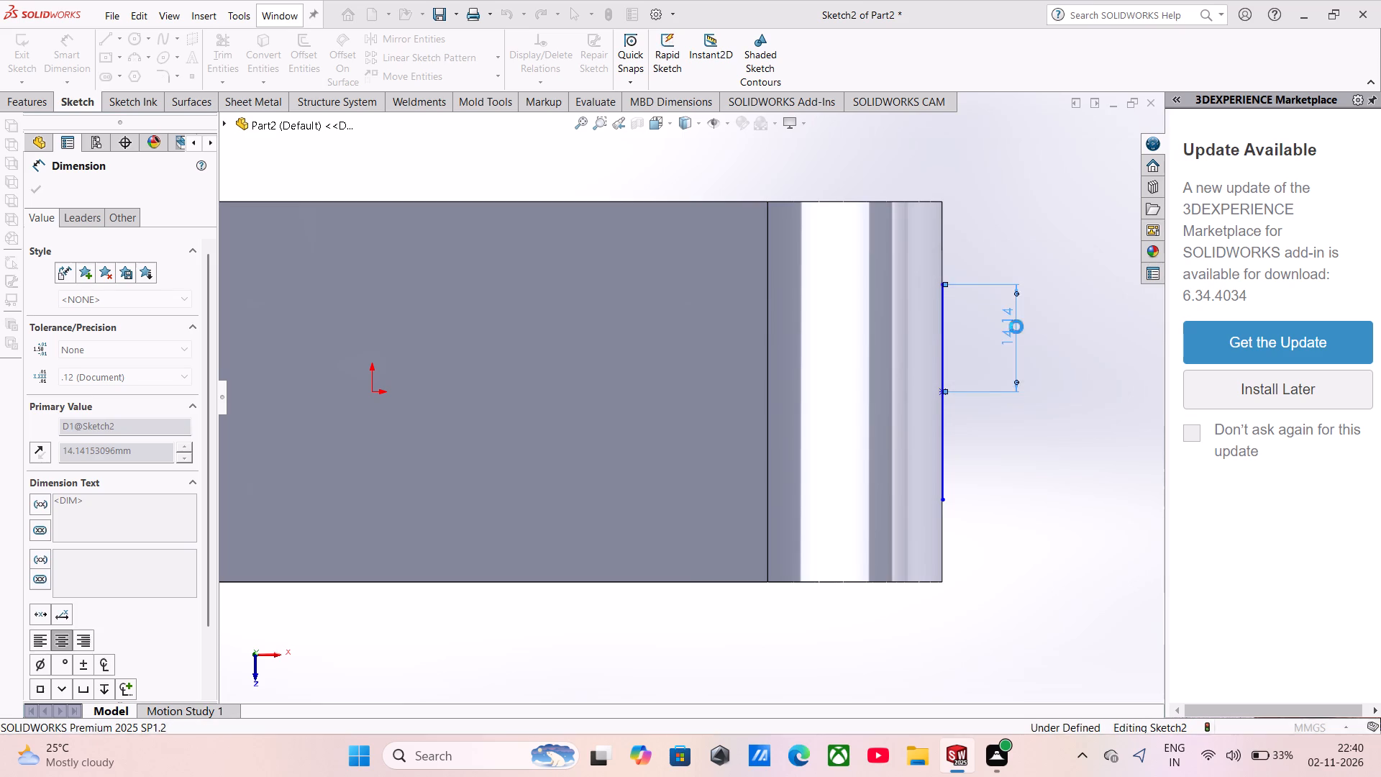
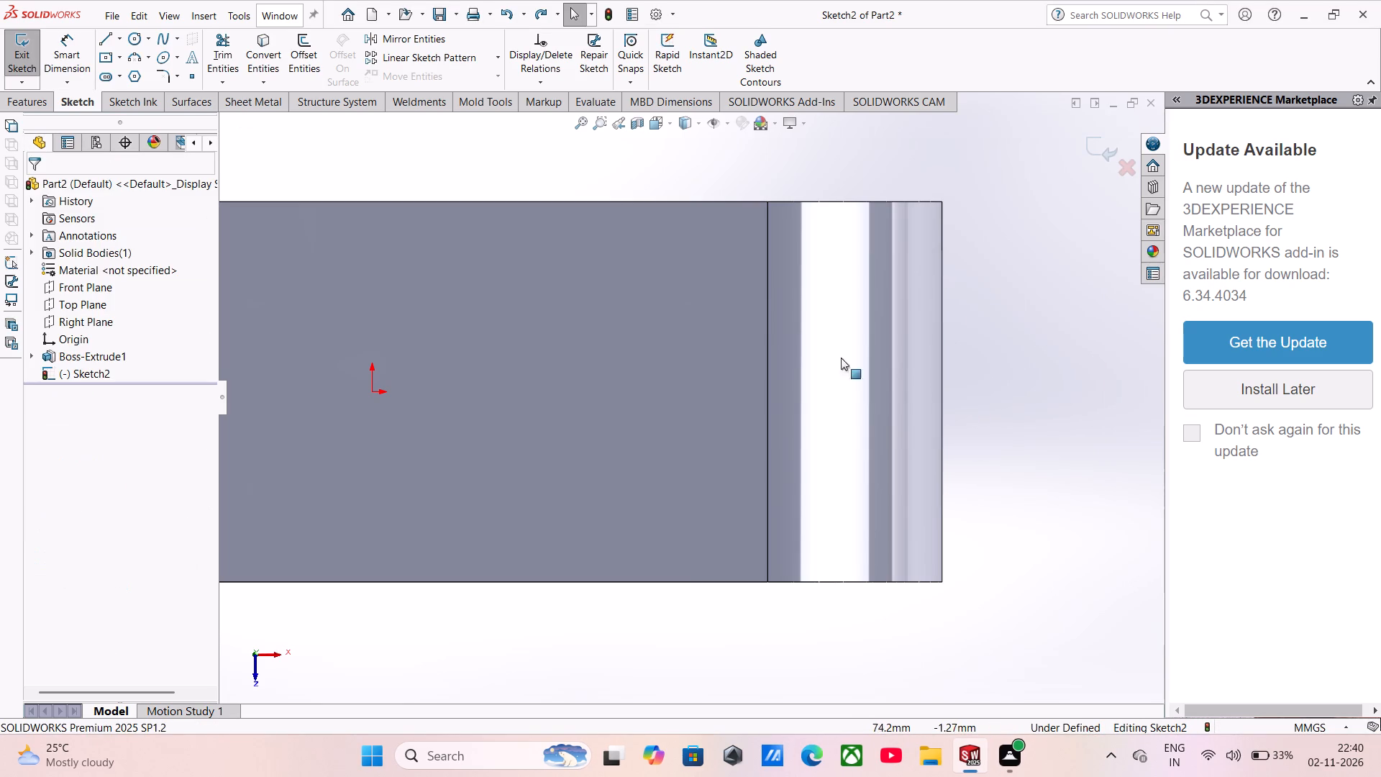
# Sketch a vertical line about 9.5 mm long along the ring's outer end edge, upward from the edge's midpoint.
pyautogui.click(107, 38)
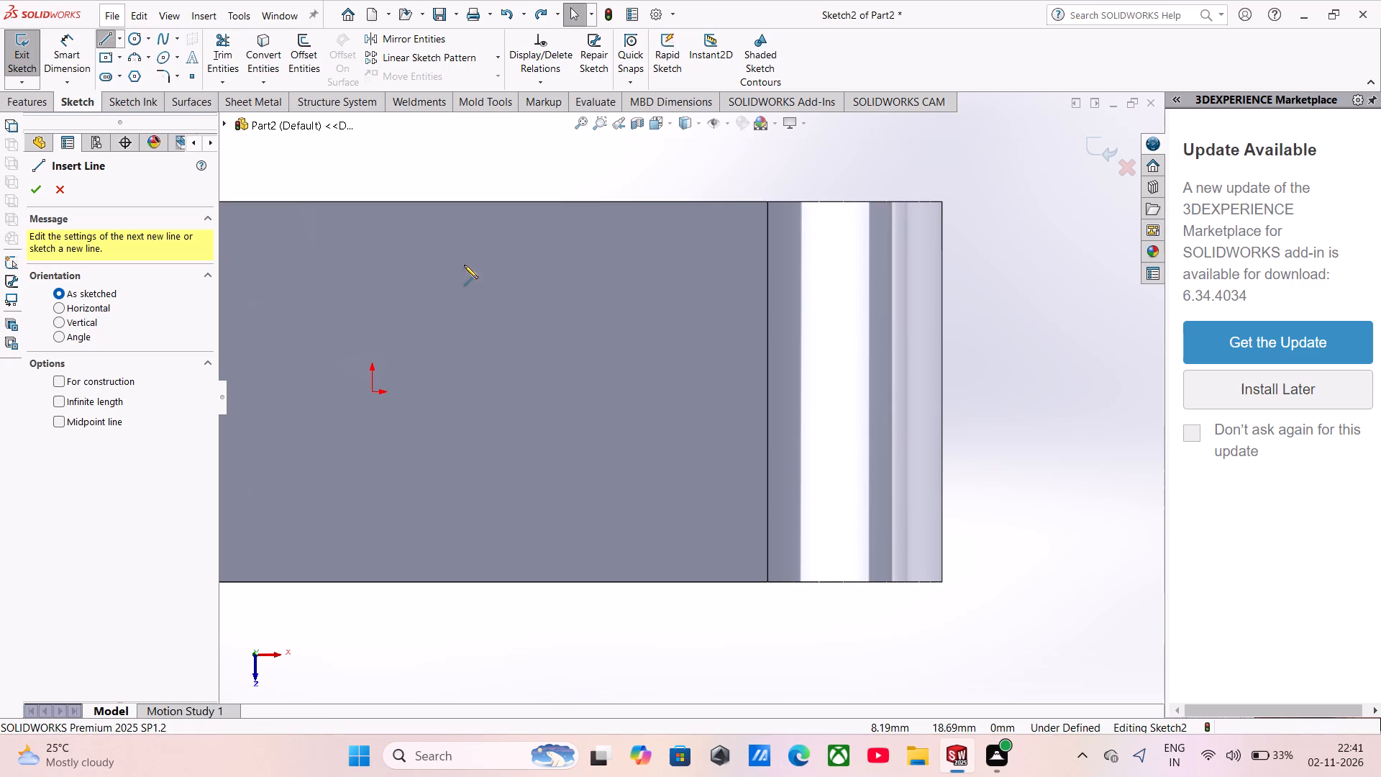
pyautogui.click(944, 394)
pyautogui.click(945, 319)
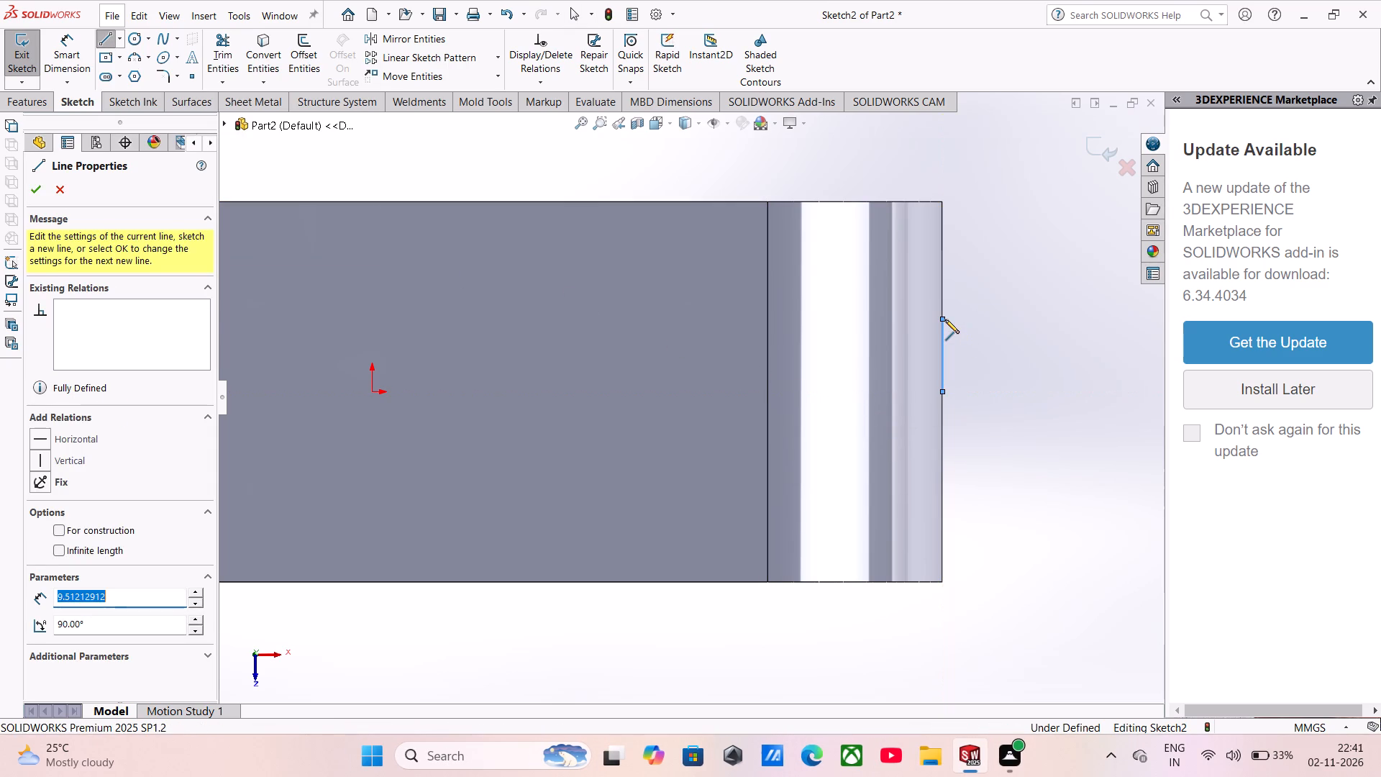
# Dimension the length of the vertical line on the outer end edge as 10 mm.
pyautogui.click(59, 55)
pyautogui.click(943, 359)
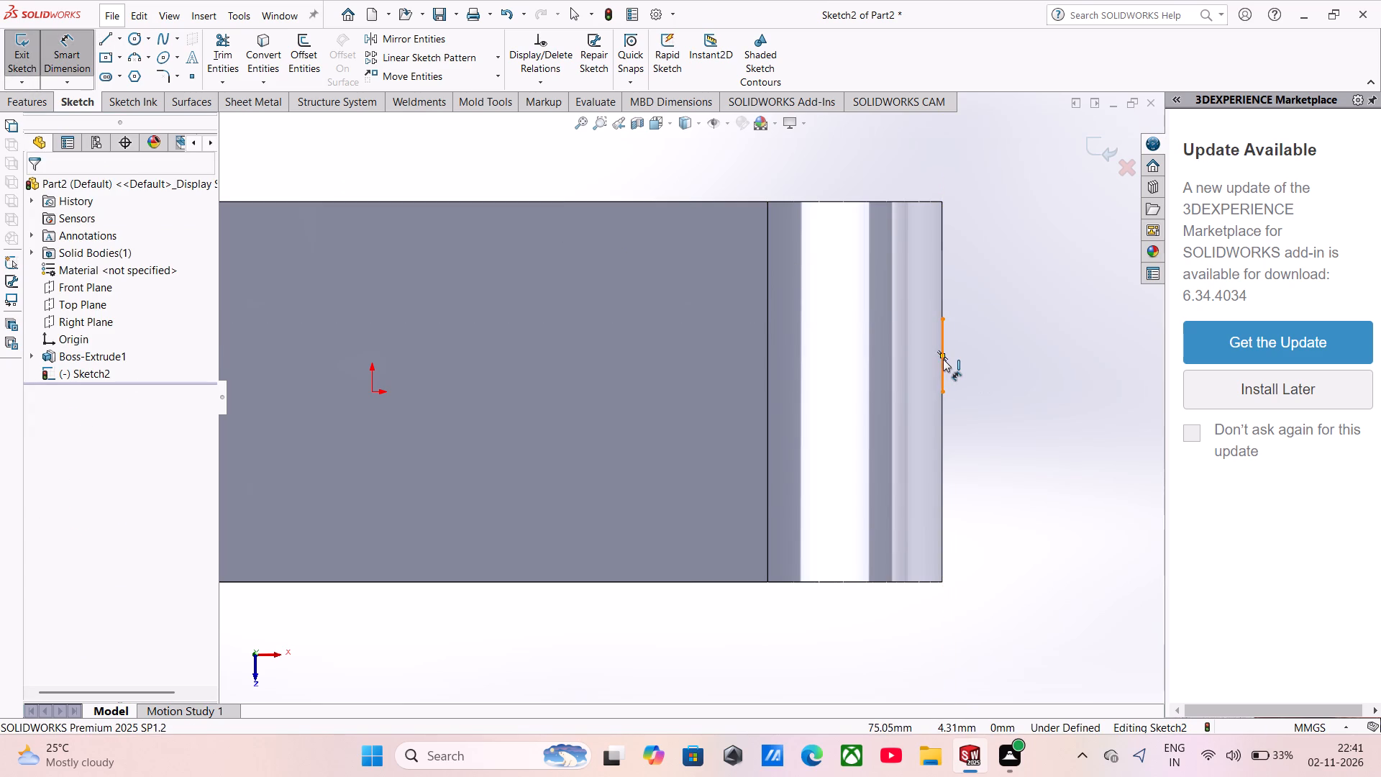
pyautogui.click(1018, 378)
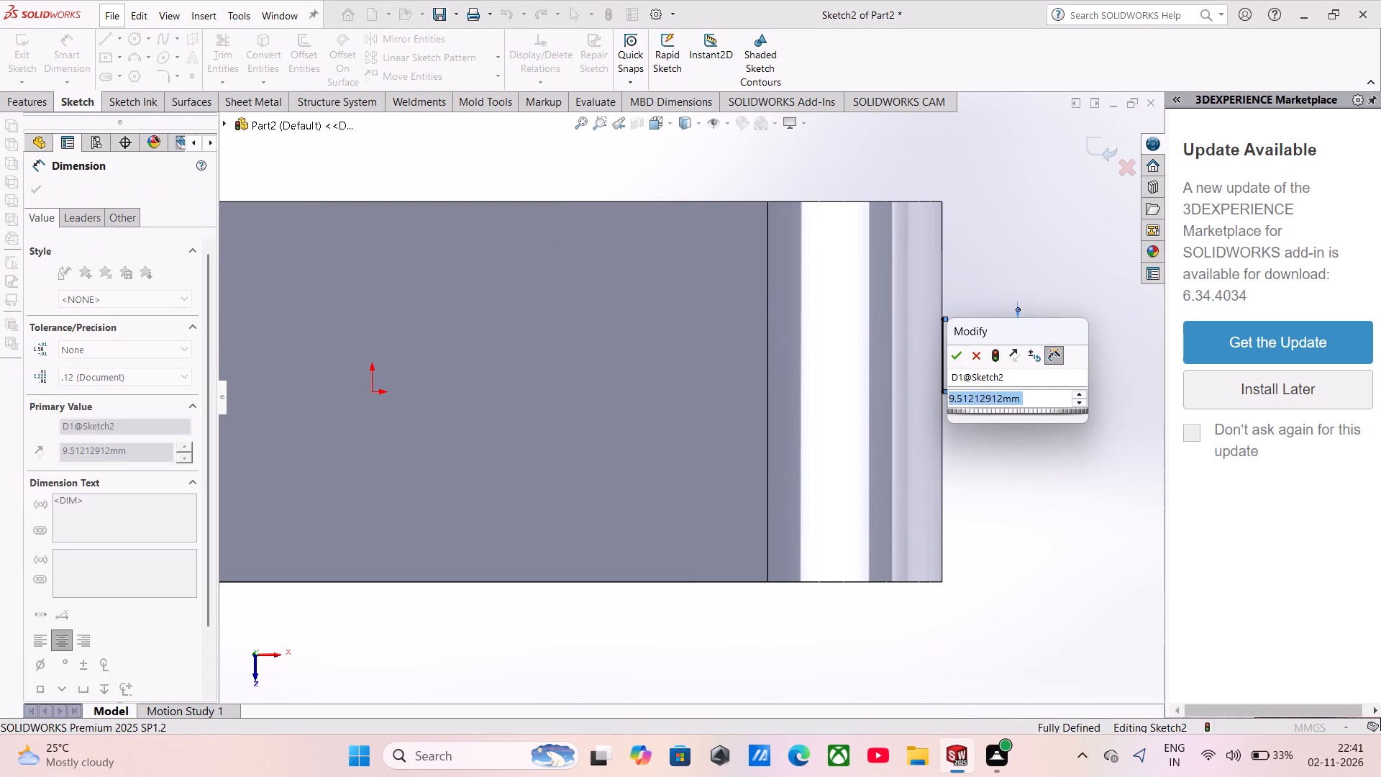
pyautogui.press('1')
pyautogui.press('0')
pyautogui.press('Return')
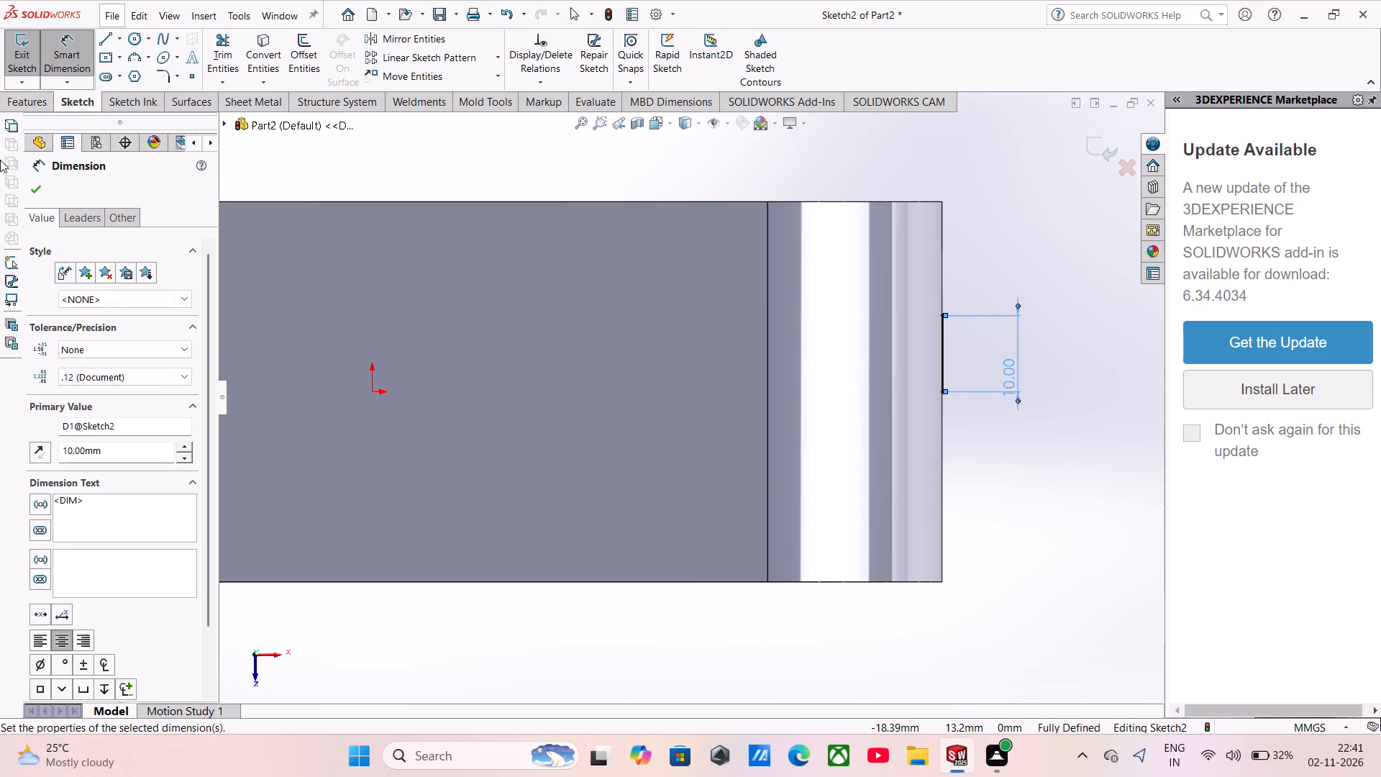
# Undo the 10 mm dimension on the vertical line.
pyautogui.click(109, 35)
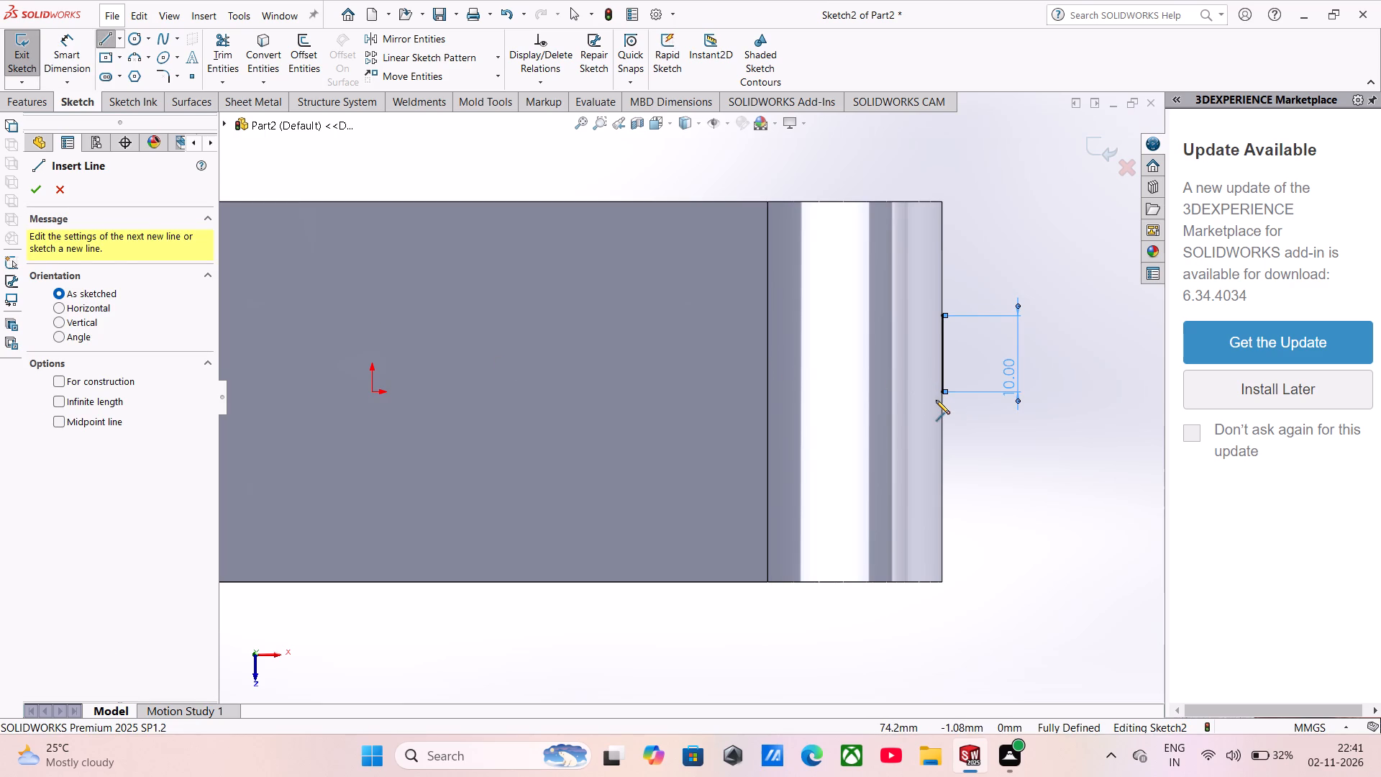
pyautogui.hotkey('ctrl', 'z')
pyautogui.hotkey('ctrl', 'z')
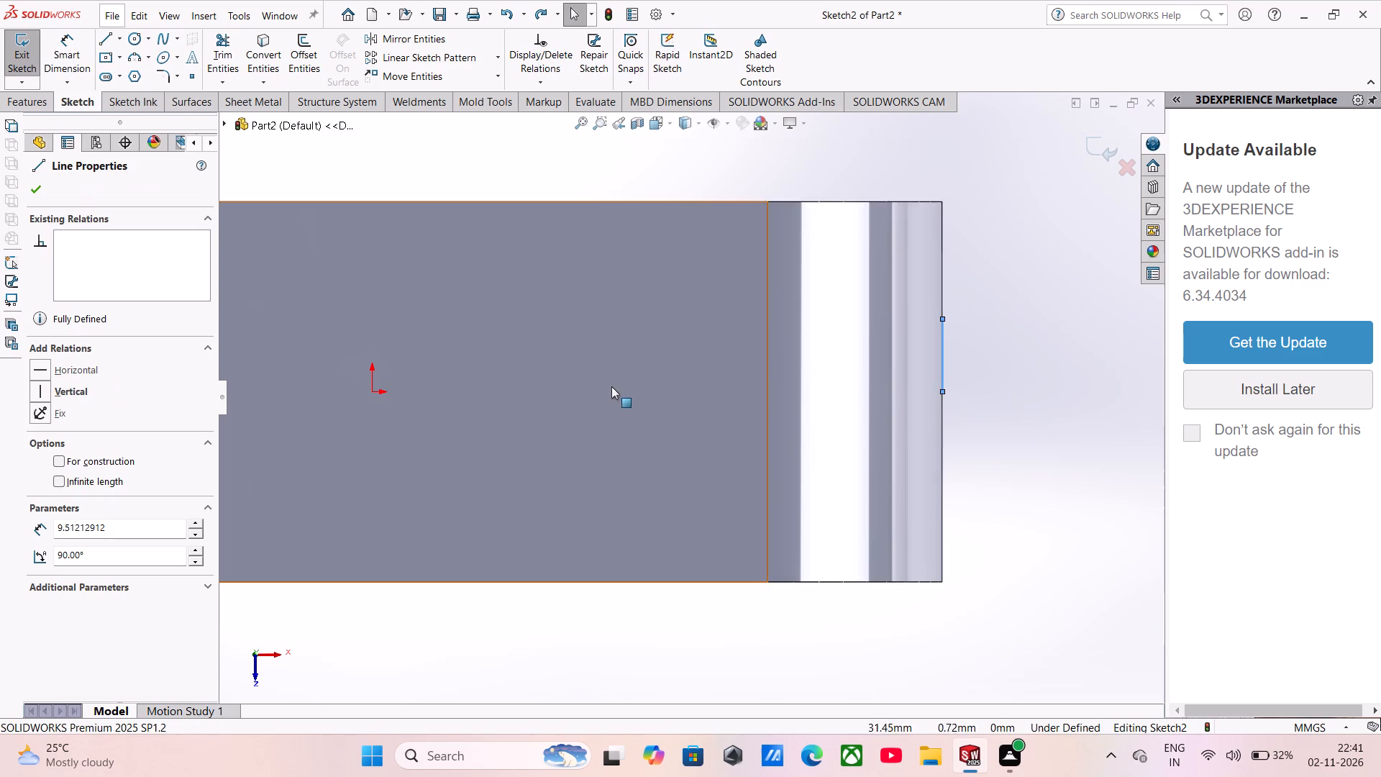
# Dimension the length of the vertical line above the edge's midpoint as 5 mm.
pyautogui.click(53, 55)
pyautogui.click(944, 379)
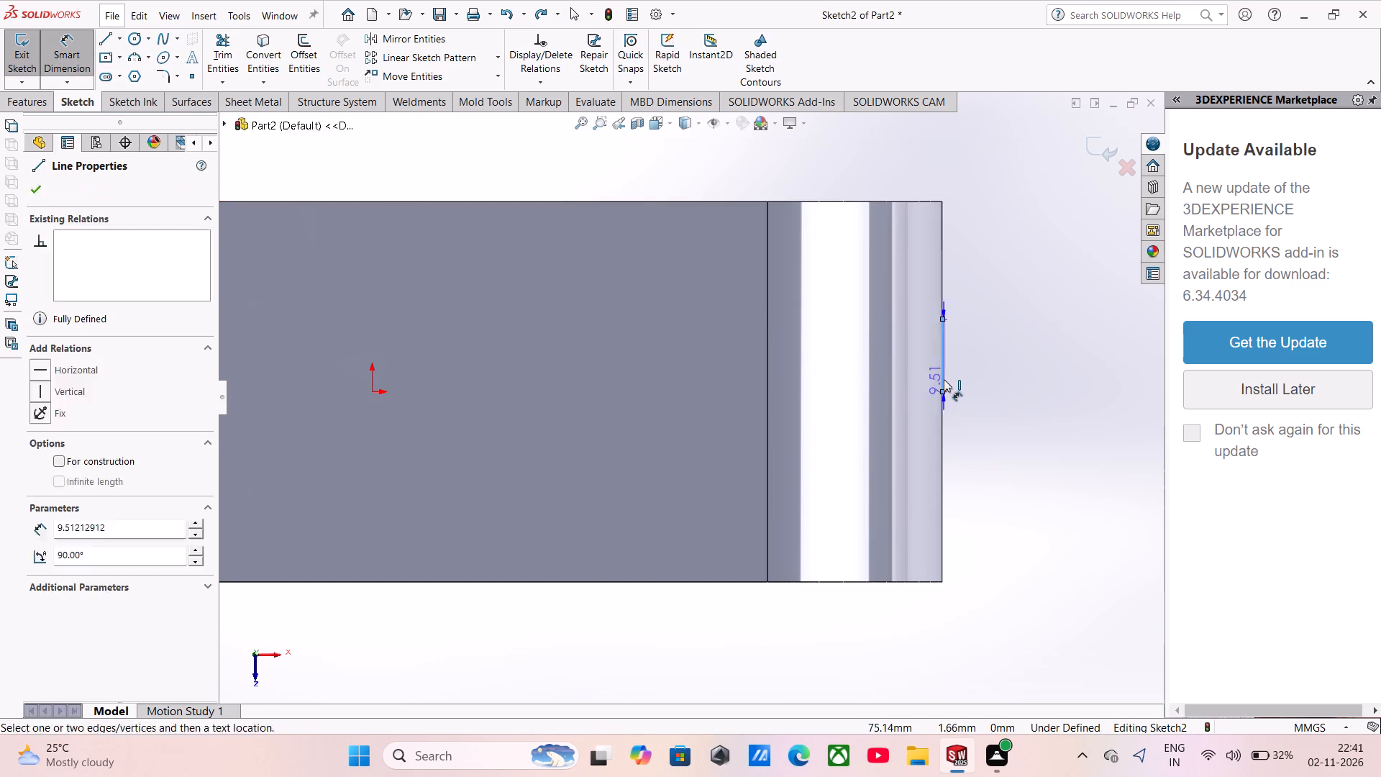
pyautogui.click(1013, 355)
pyautogui.press('5')
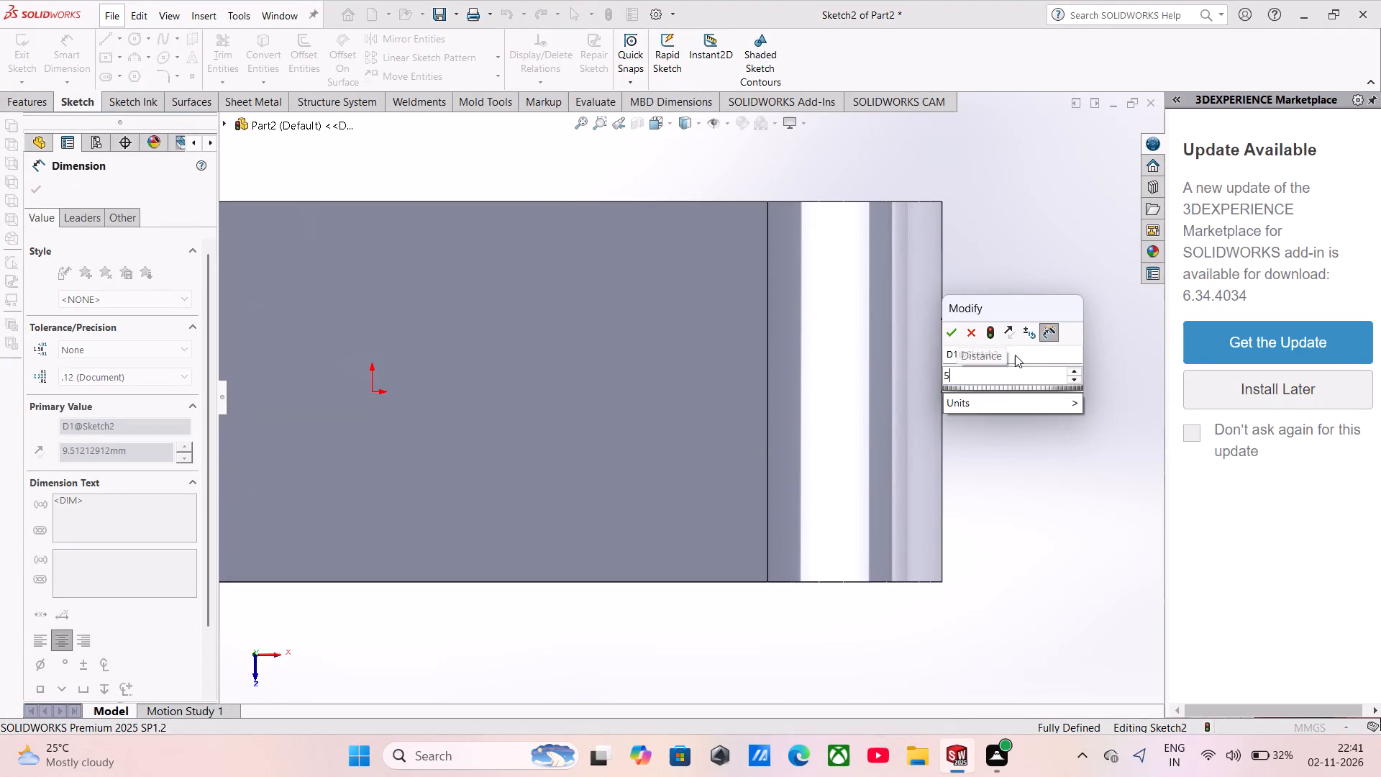
pyautogui.press('Return')
# Sketch a second vertical line about 7 mm long along the same edge, downward from the first line's lower endpoint.
pyautogui.scroll(-2, 911, 418)
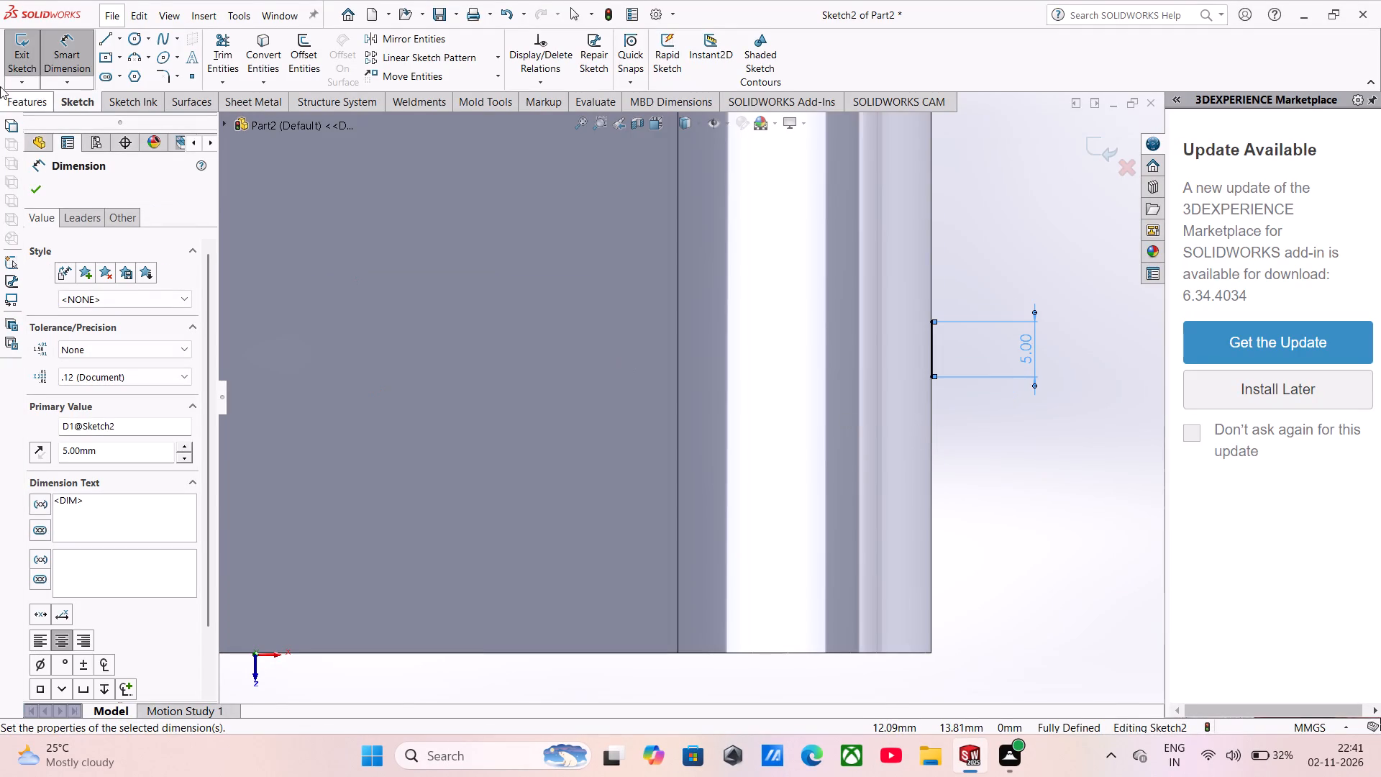
pyautogui.click(109, 42)
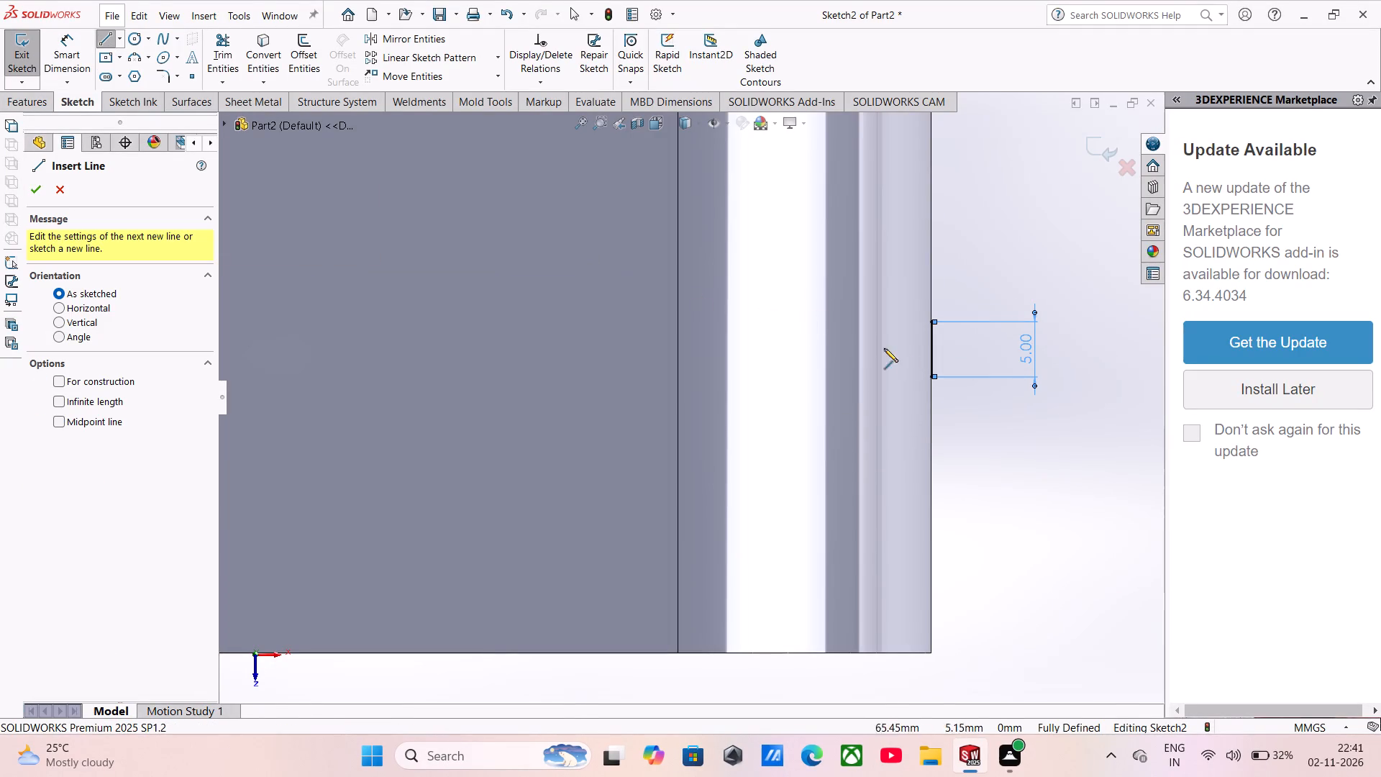
pyautogui.click(932, 376)
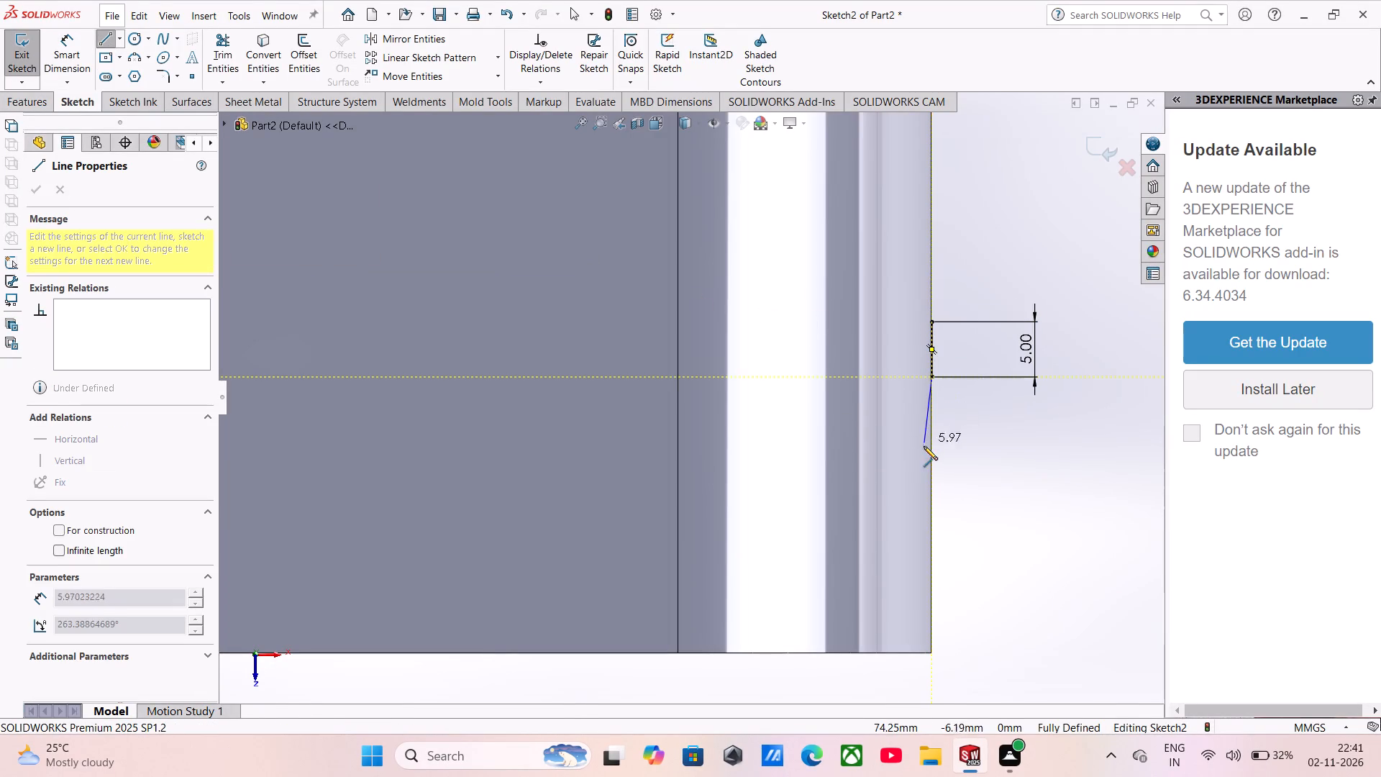
pyautogui.click(929, 455)
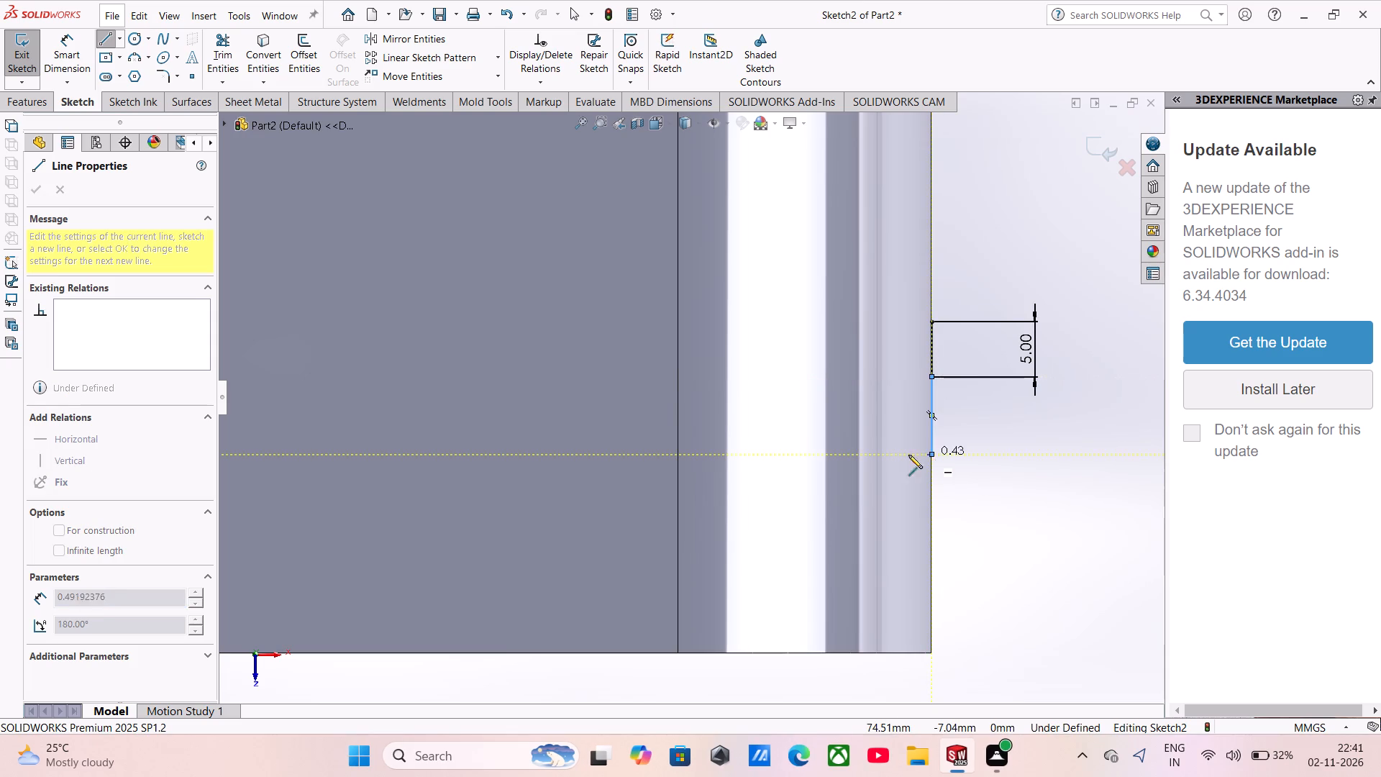
# Dimension the distance between the lower line's two endpoints as 5 mm.
pyautogui.click(63, 62)
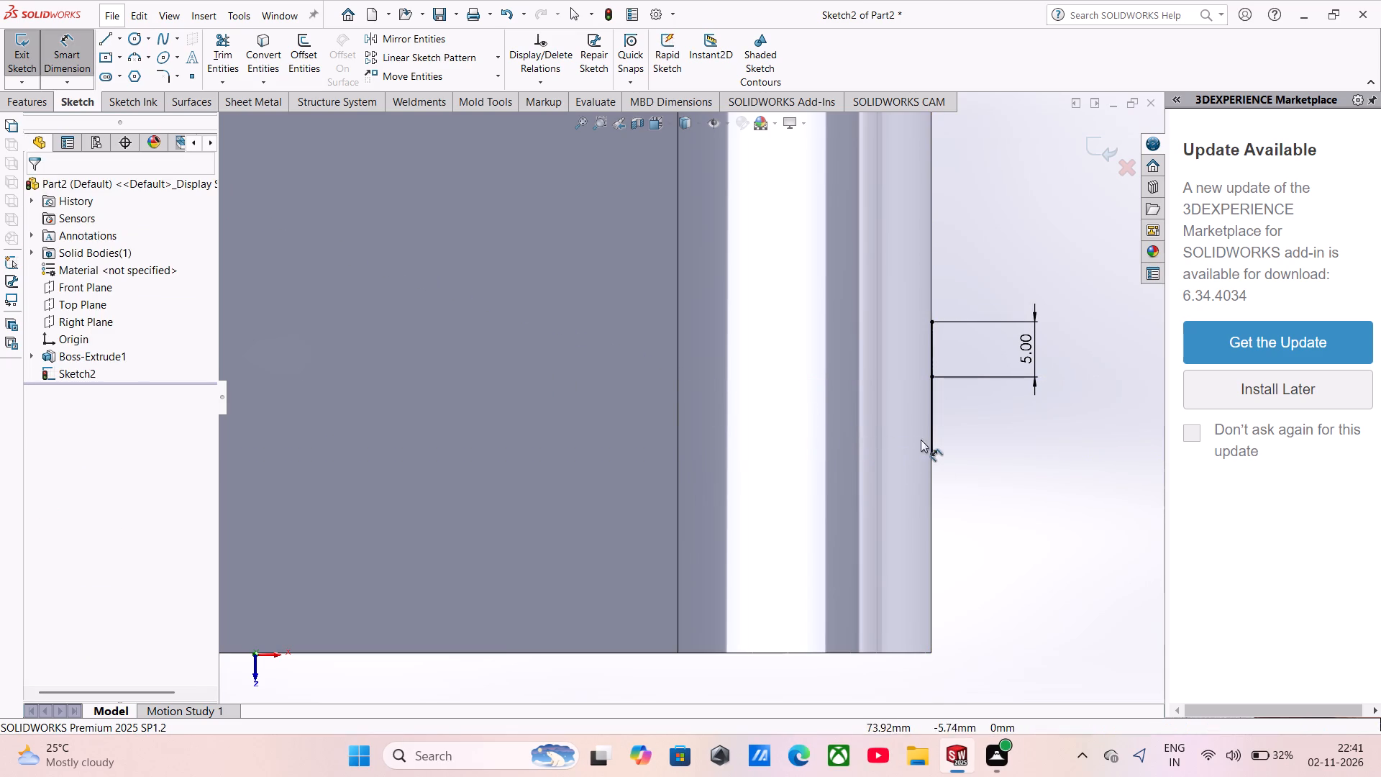
pyautogui.click(931, 453)
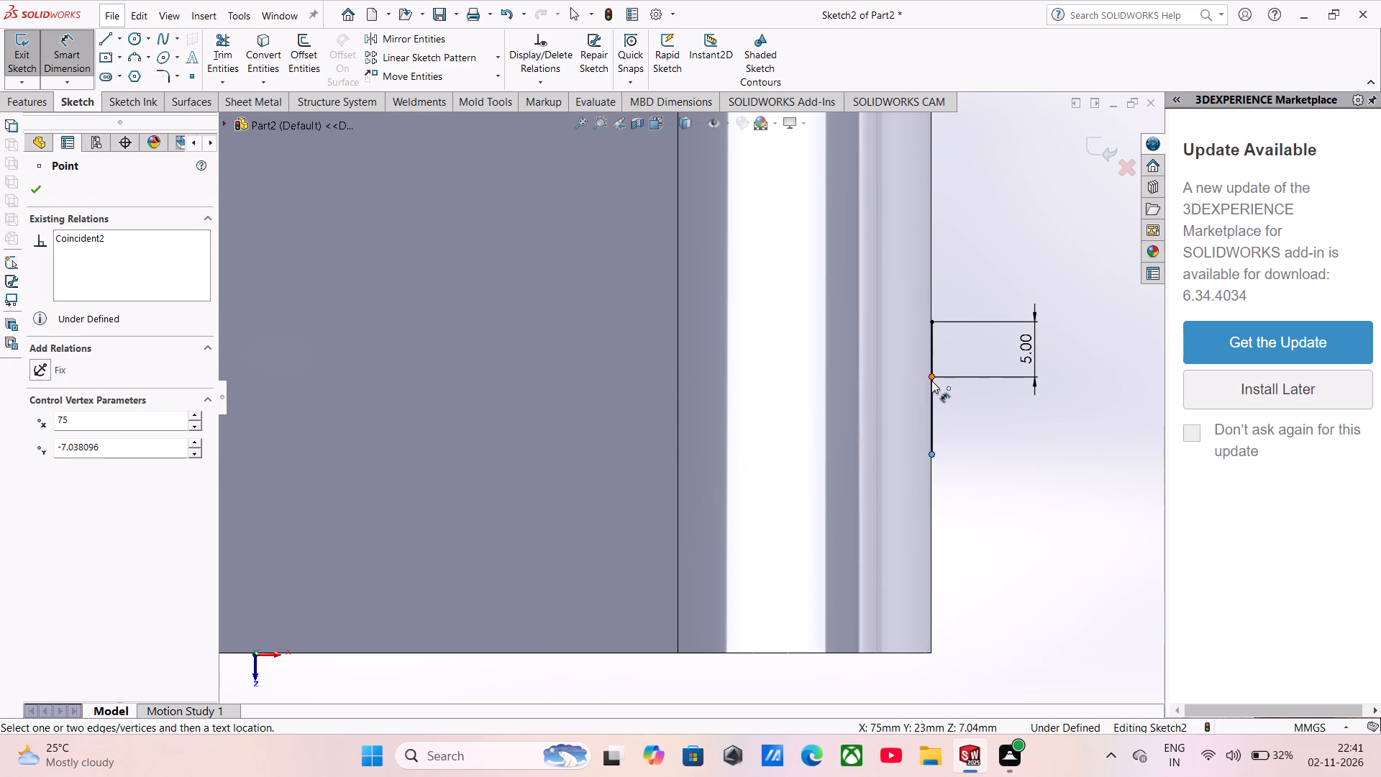
pyautogui.click(931, 378)
pyautogui.click(868, 418)
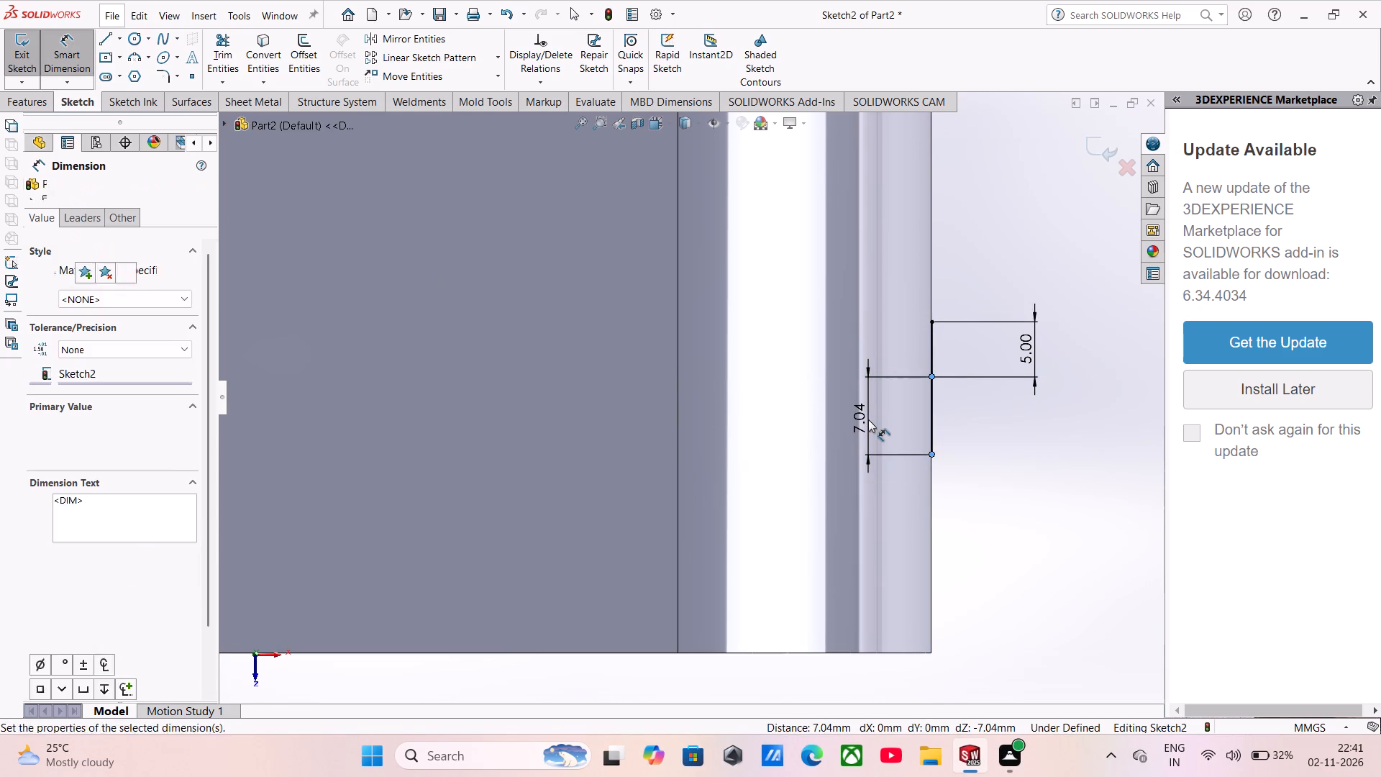
pyautogui.press('5')
pyautogui.press('Return')
pyautogui.scroll(2, 874, 429)
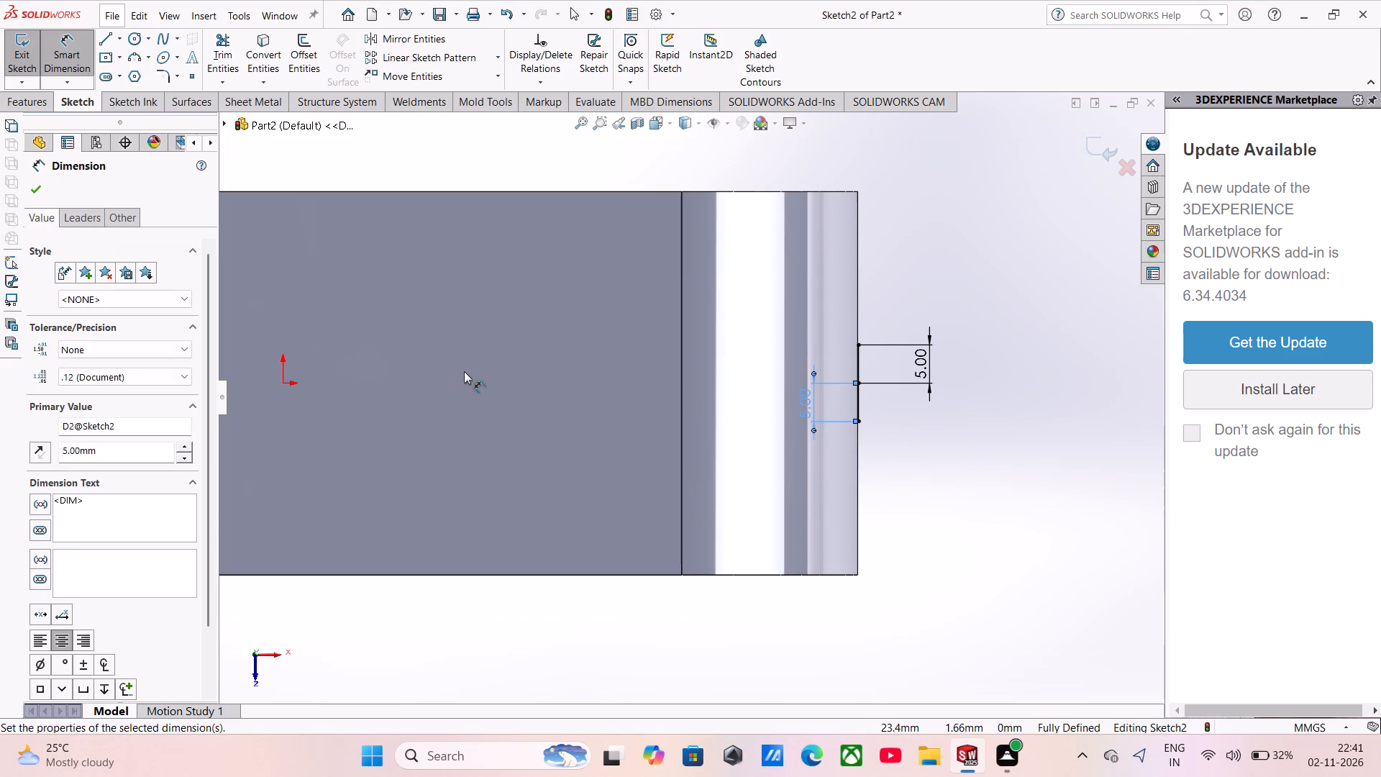
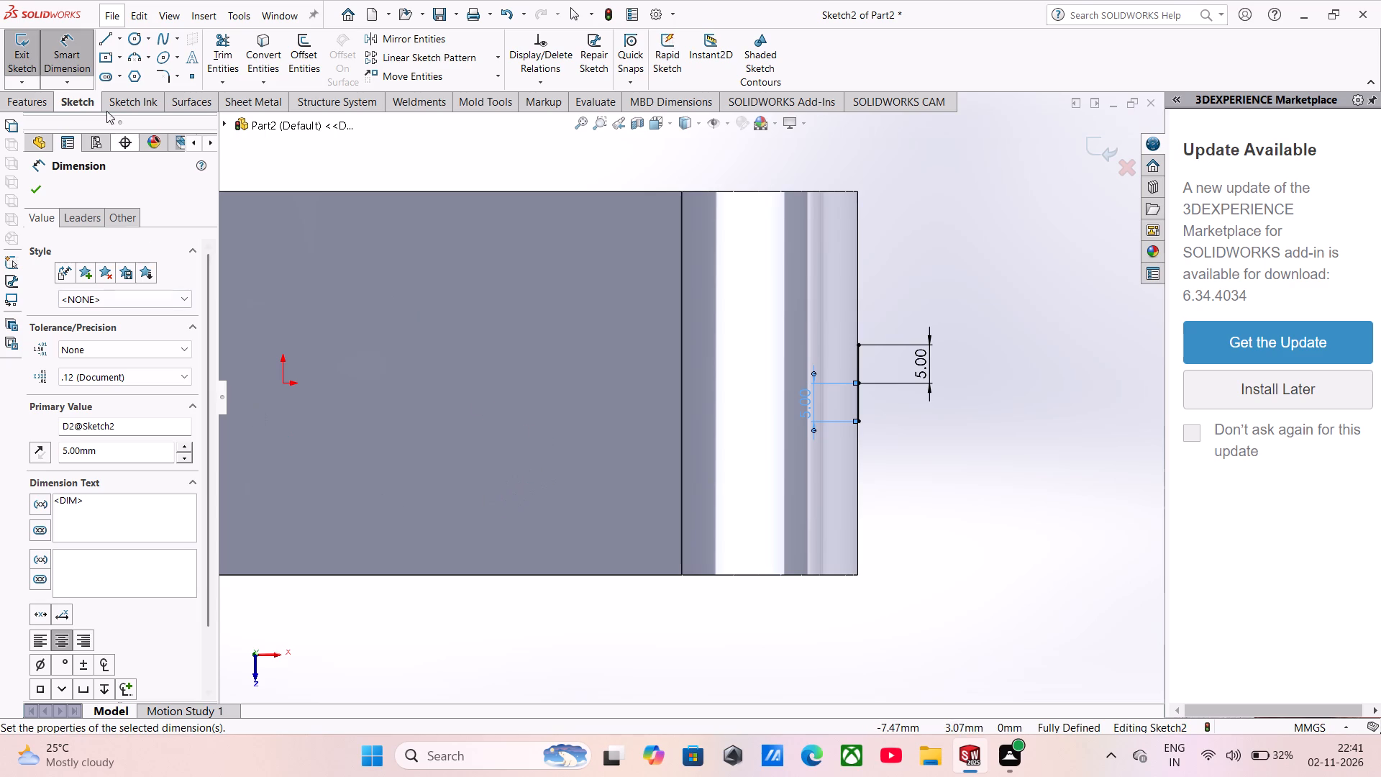
# Start the Line tool to continue the sketch with the vertical lines on the ring's end edge.
pyautogui.click(102, 37)
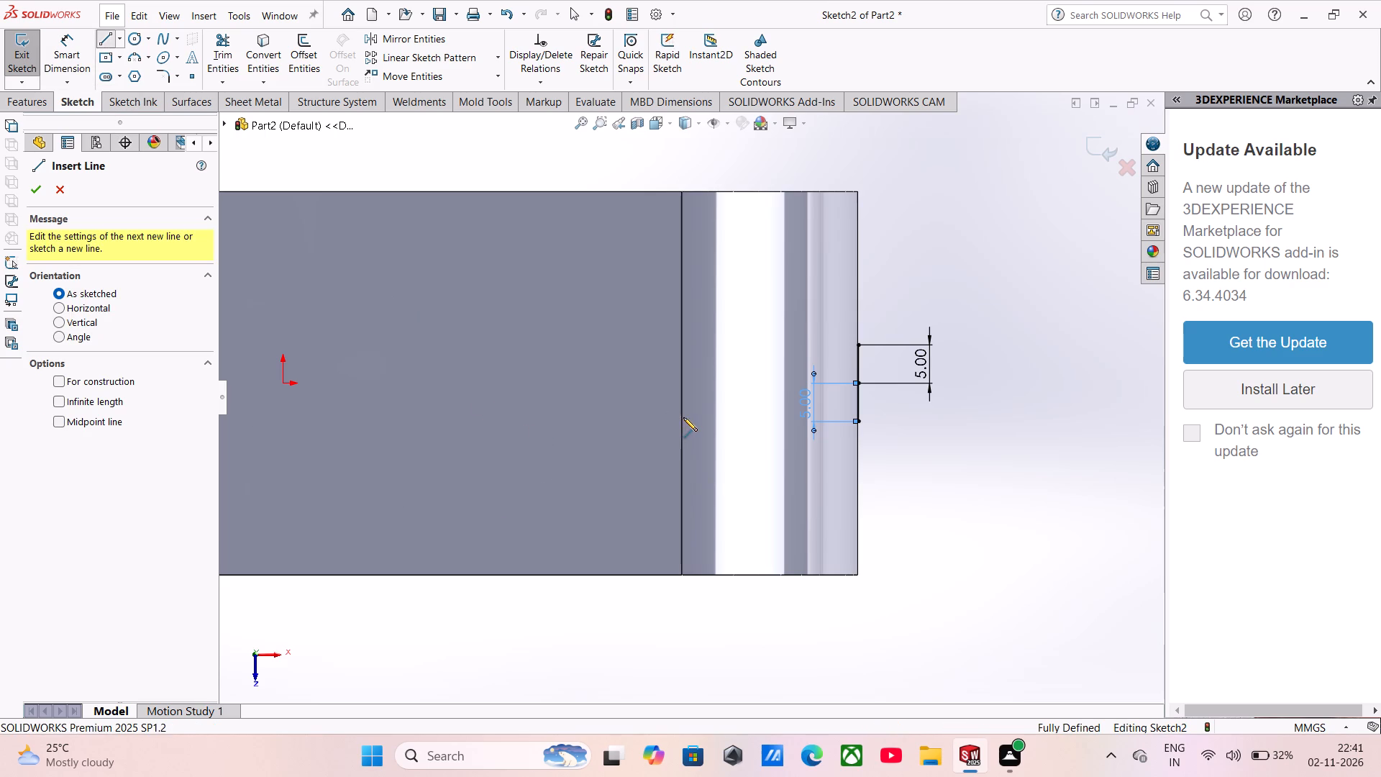
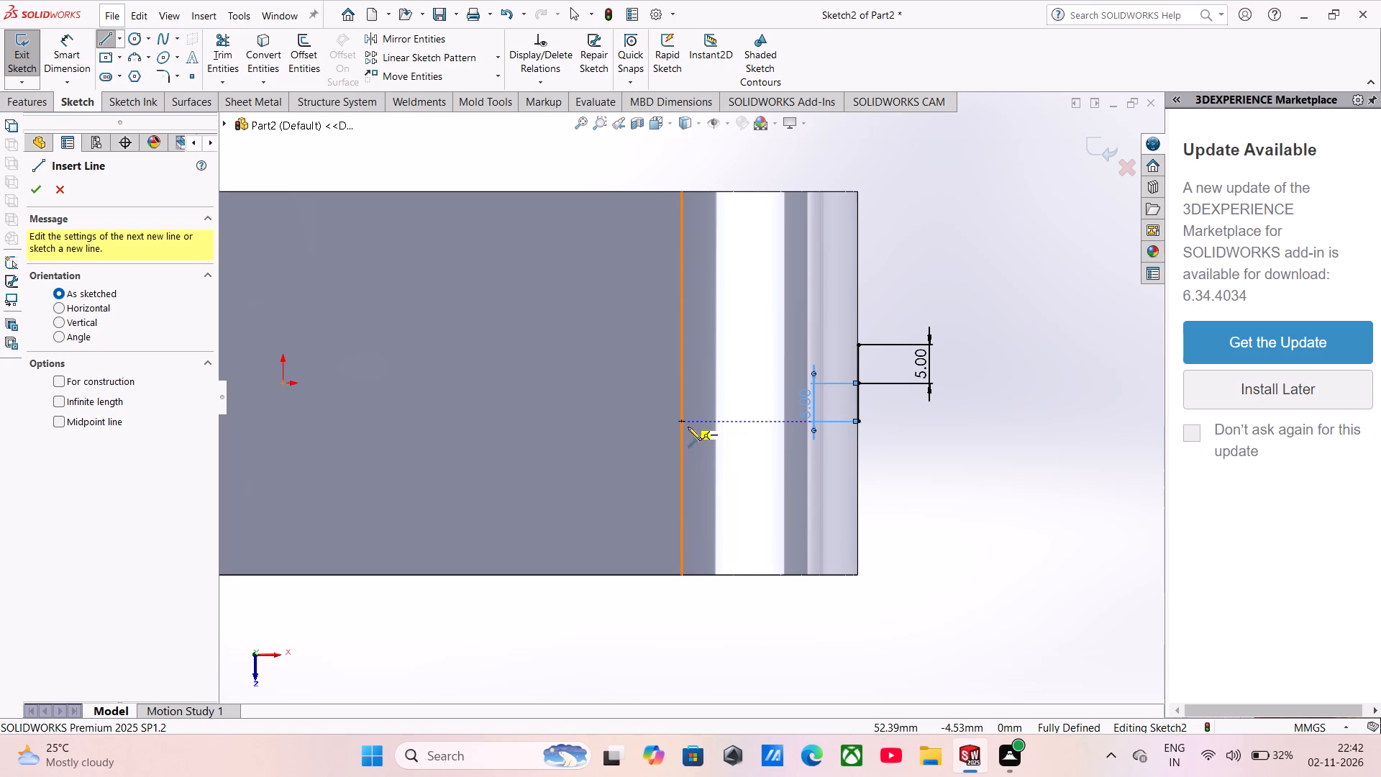
# Draw three lines from the ends of the 10 mm edge segment, closing a rectangle that reaches about 10 mm inward over the ring.
pyautogui.click(755, 419)
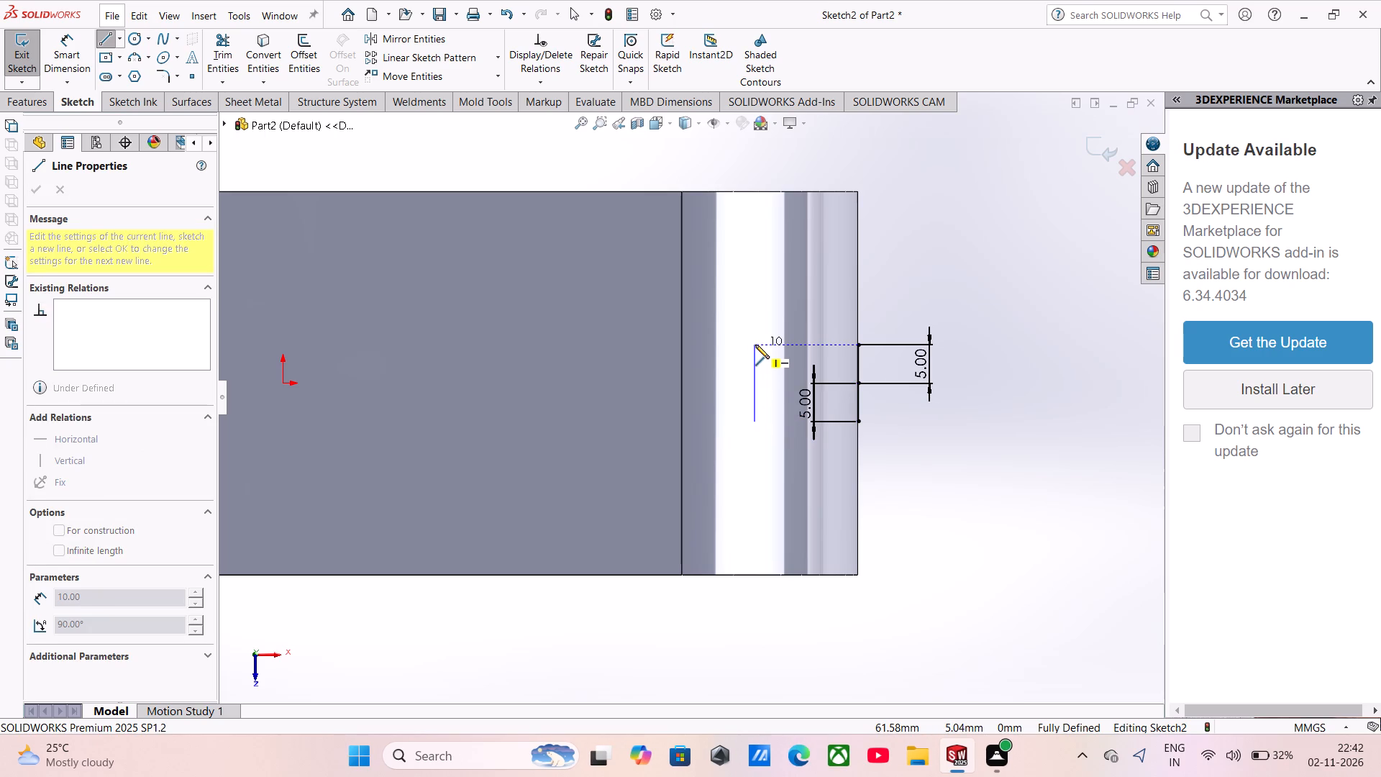
pyautogui.press('Escape')
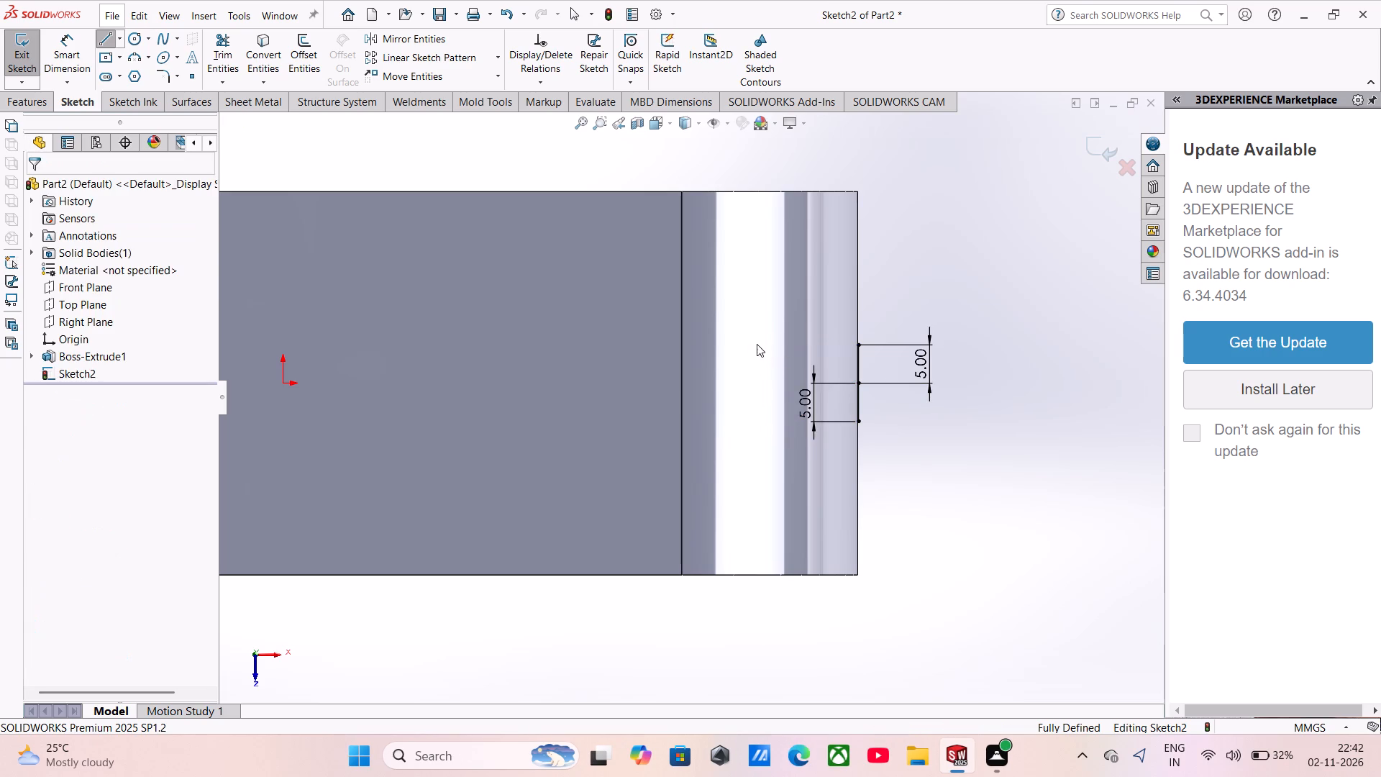
pyautogui.click(111, 33)
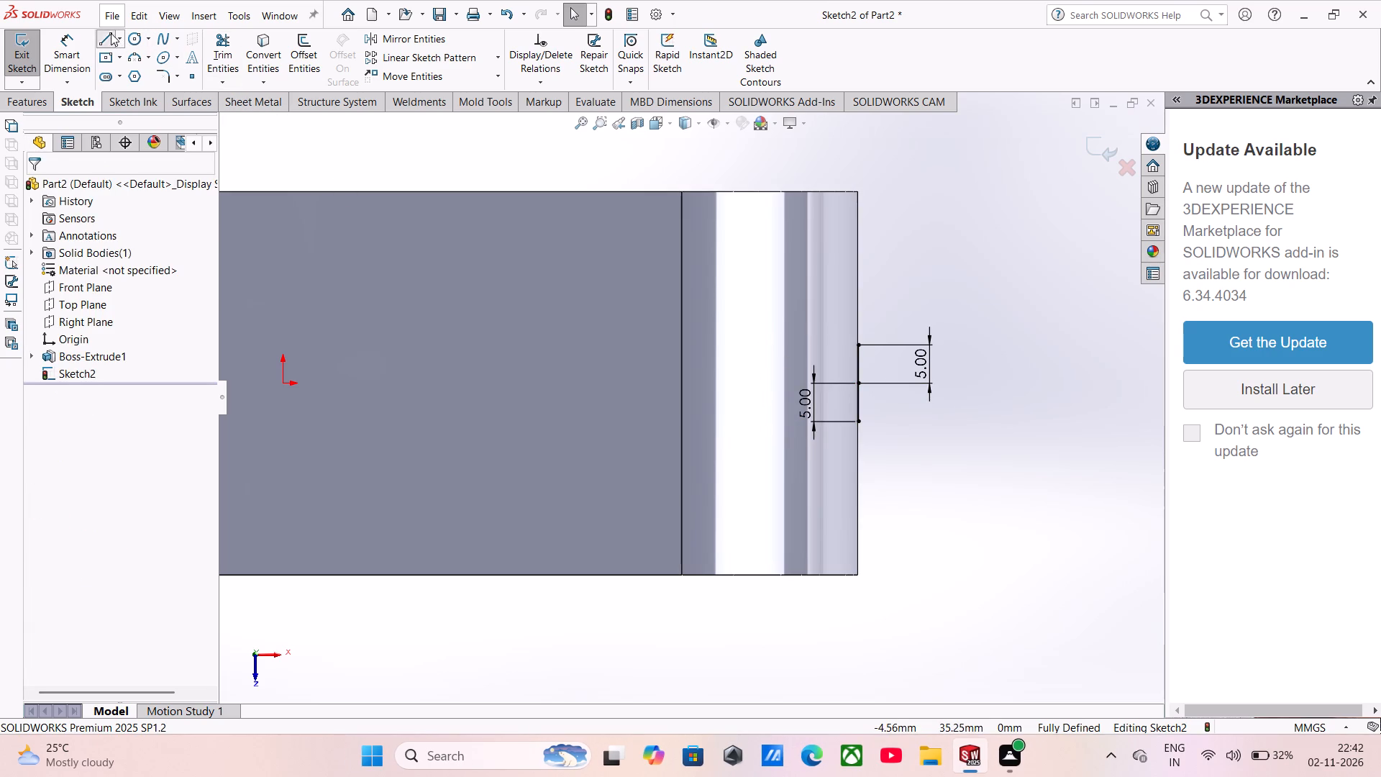
pyautogui.click(857, 347)
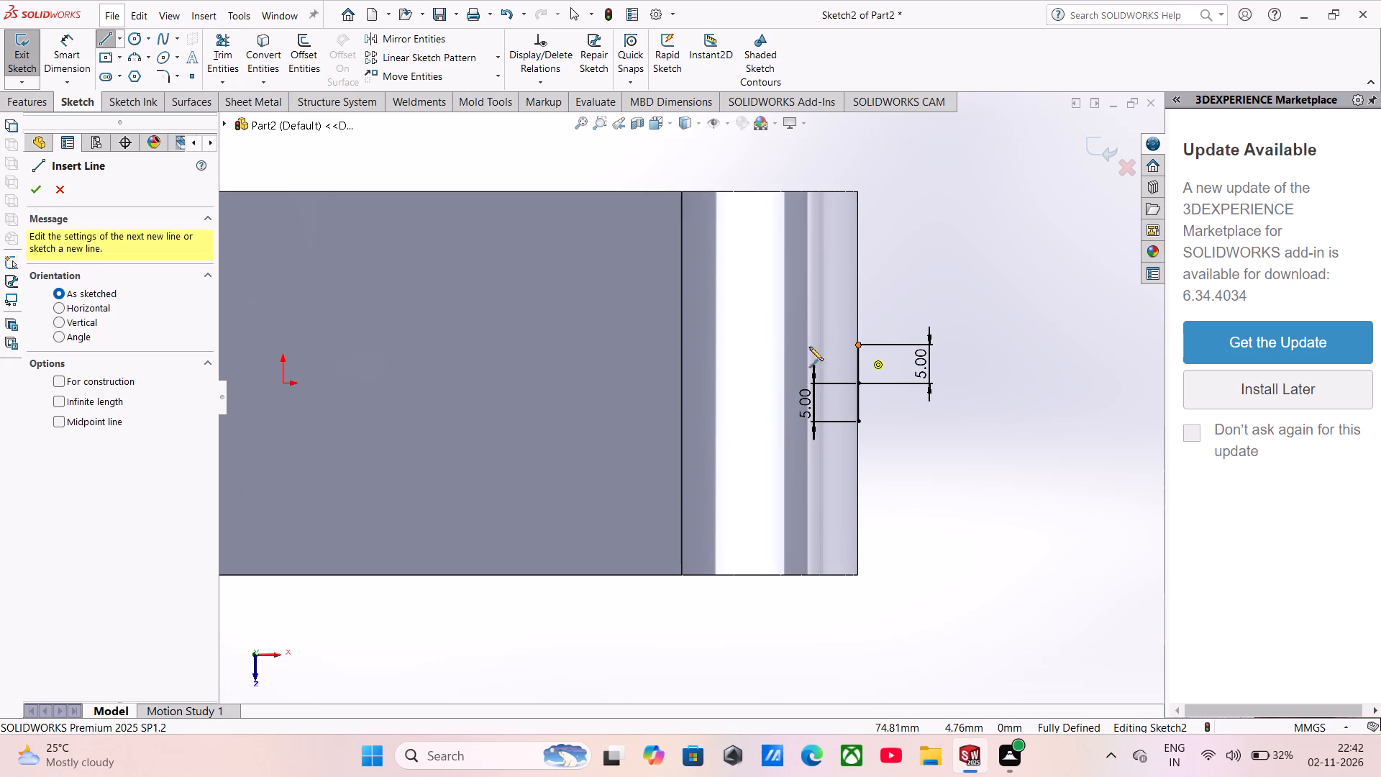
pyautogui.click(780, 345)
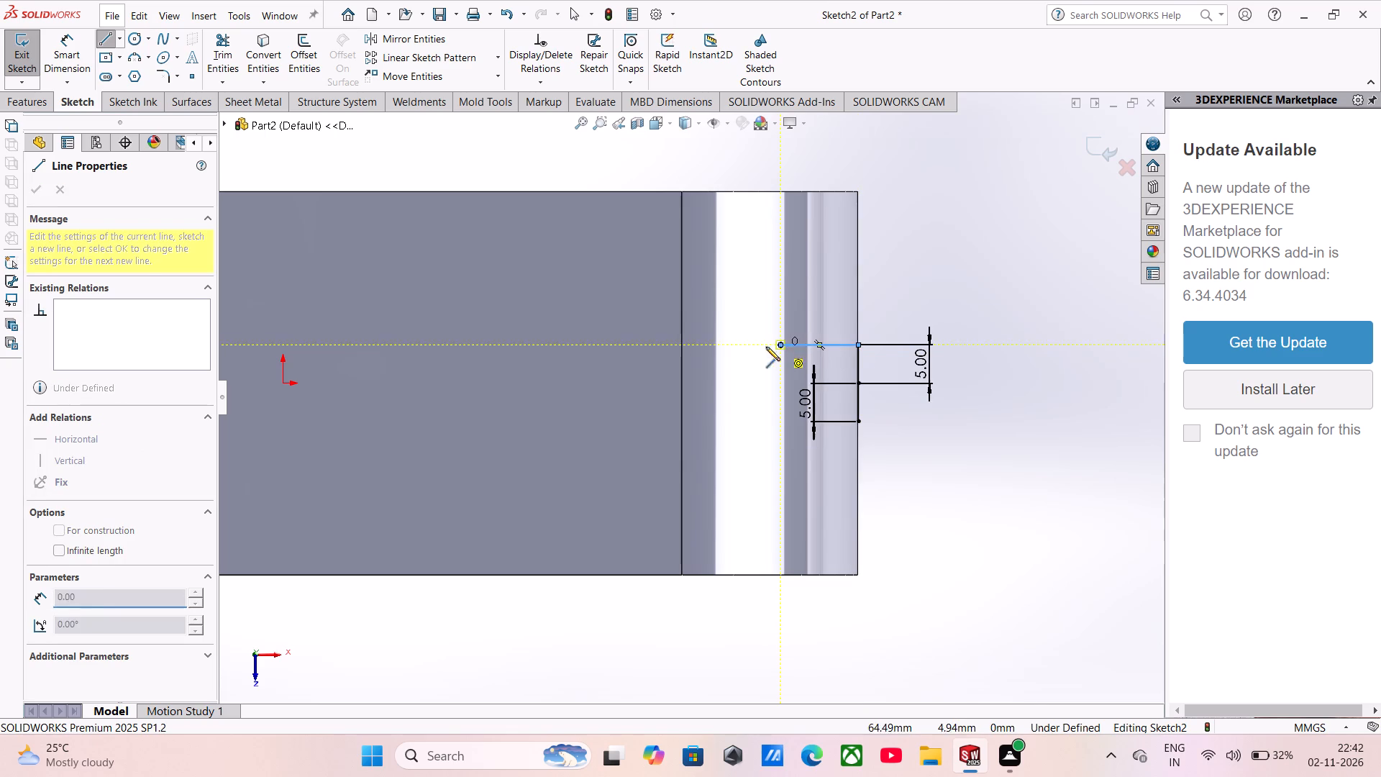
pyautogui.click(782, 425)
pyautogui.click(860, 424)
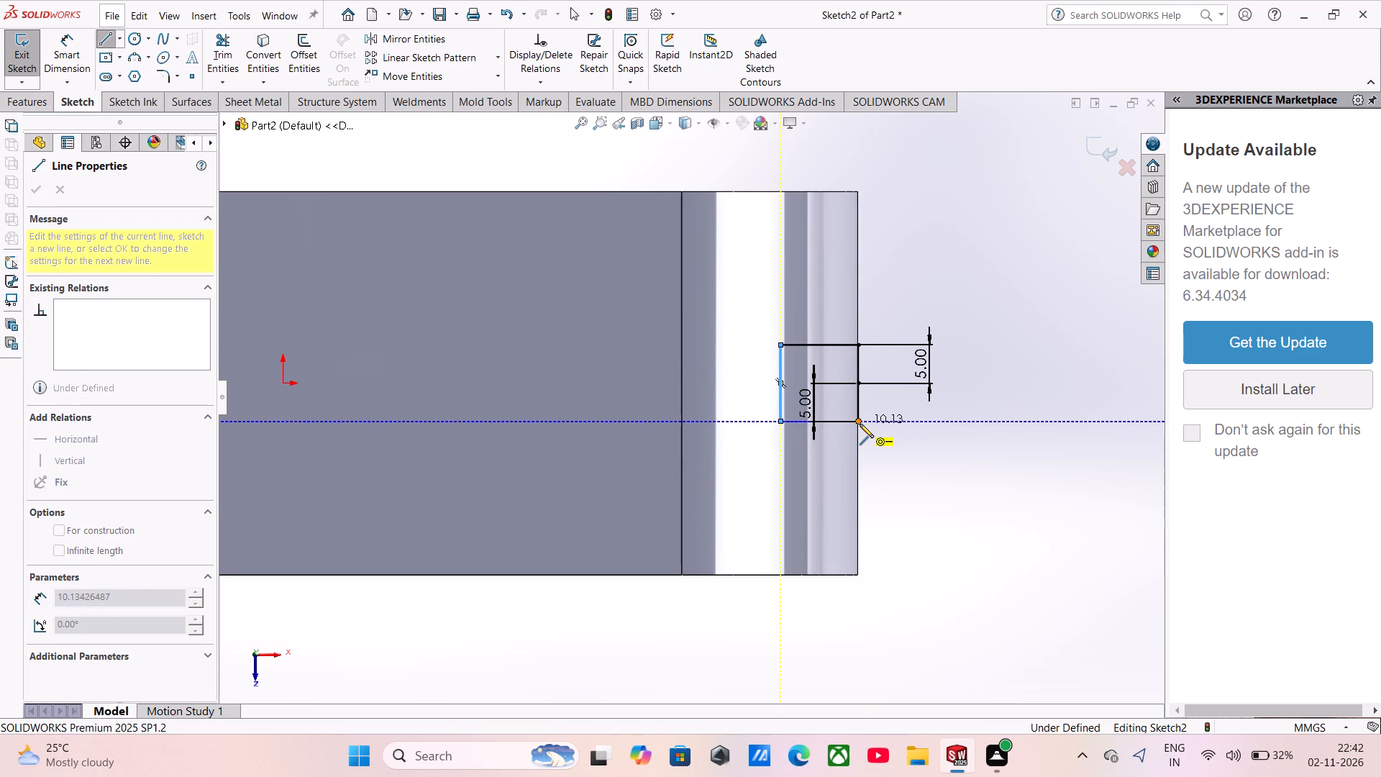
pyautogui.press('Escape')
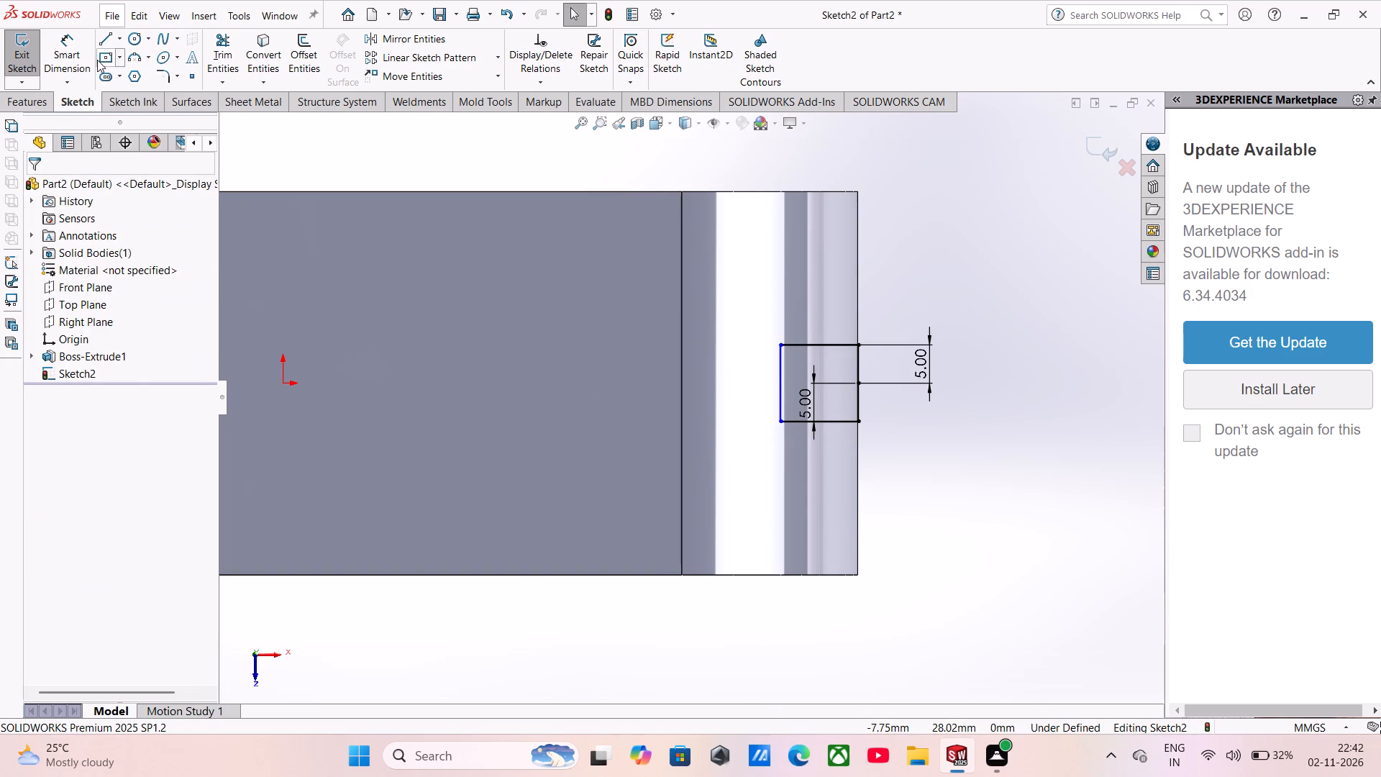
# Dimension the rectangle's horizontal side and set its length to 10 mm.
pyautogui.click(60, 47)
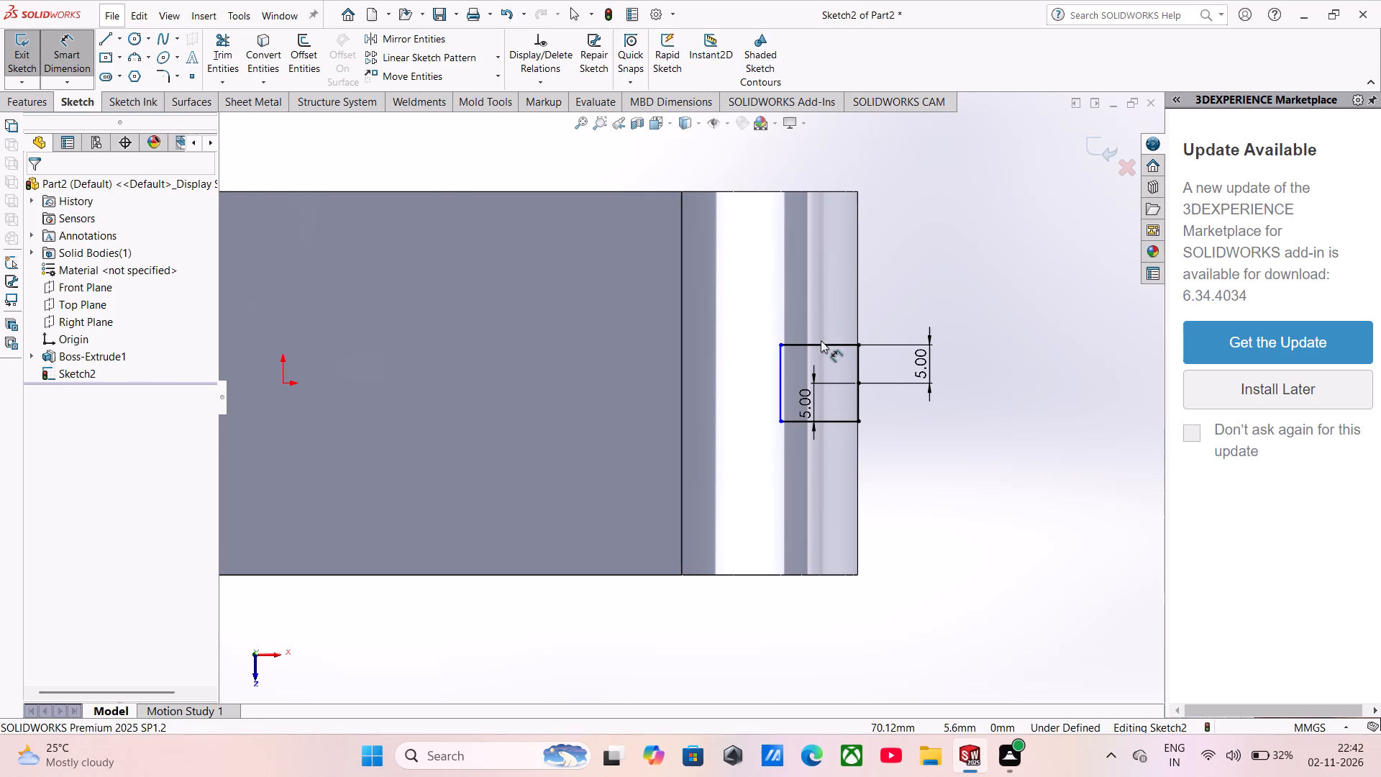
pyautogui.click(819, 341)
pyautogui.click(810, 163)
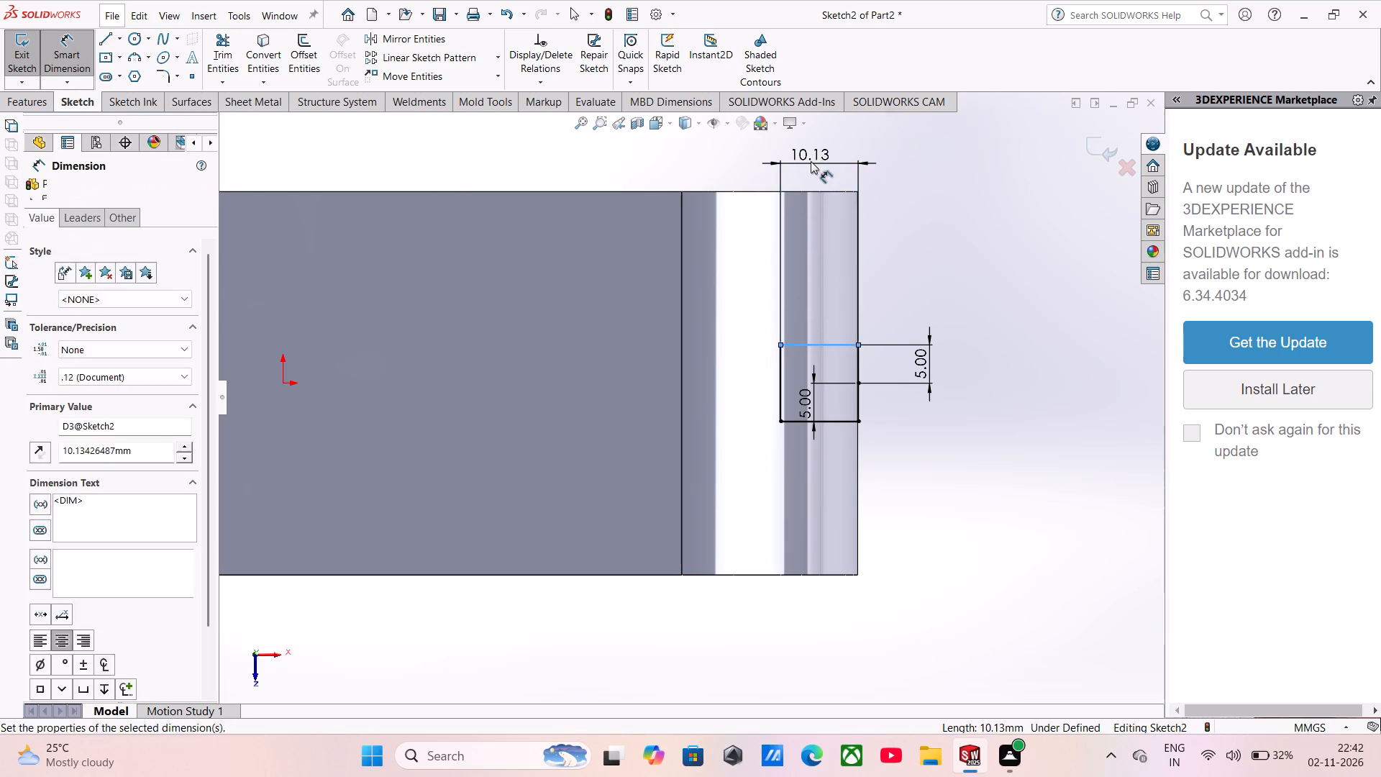
pyautogui.write('10')
pyautogui.press('Return')
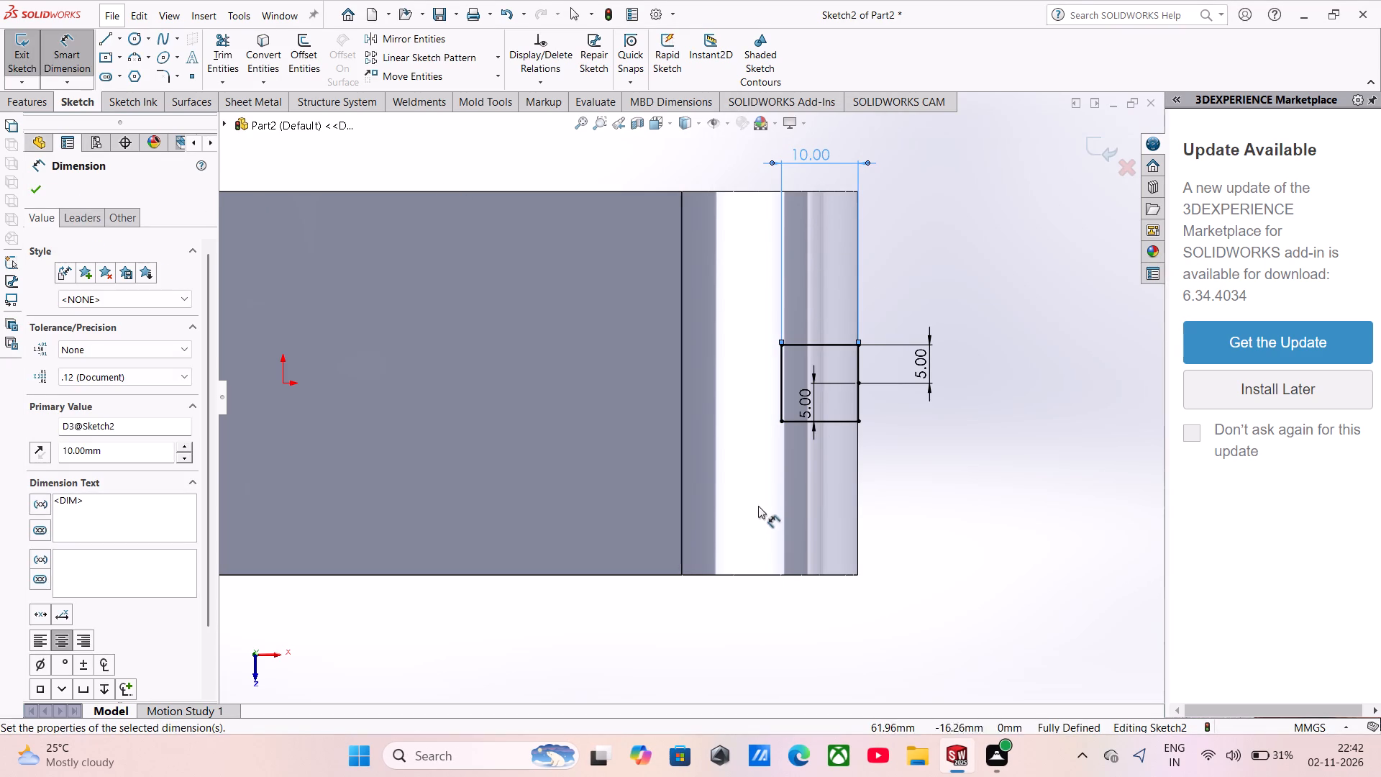
# Bring up the feature commands to build a feature from the closed square profile at the ring's end.
pyautogui.scroll(2, 864, 491)
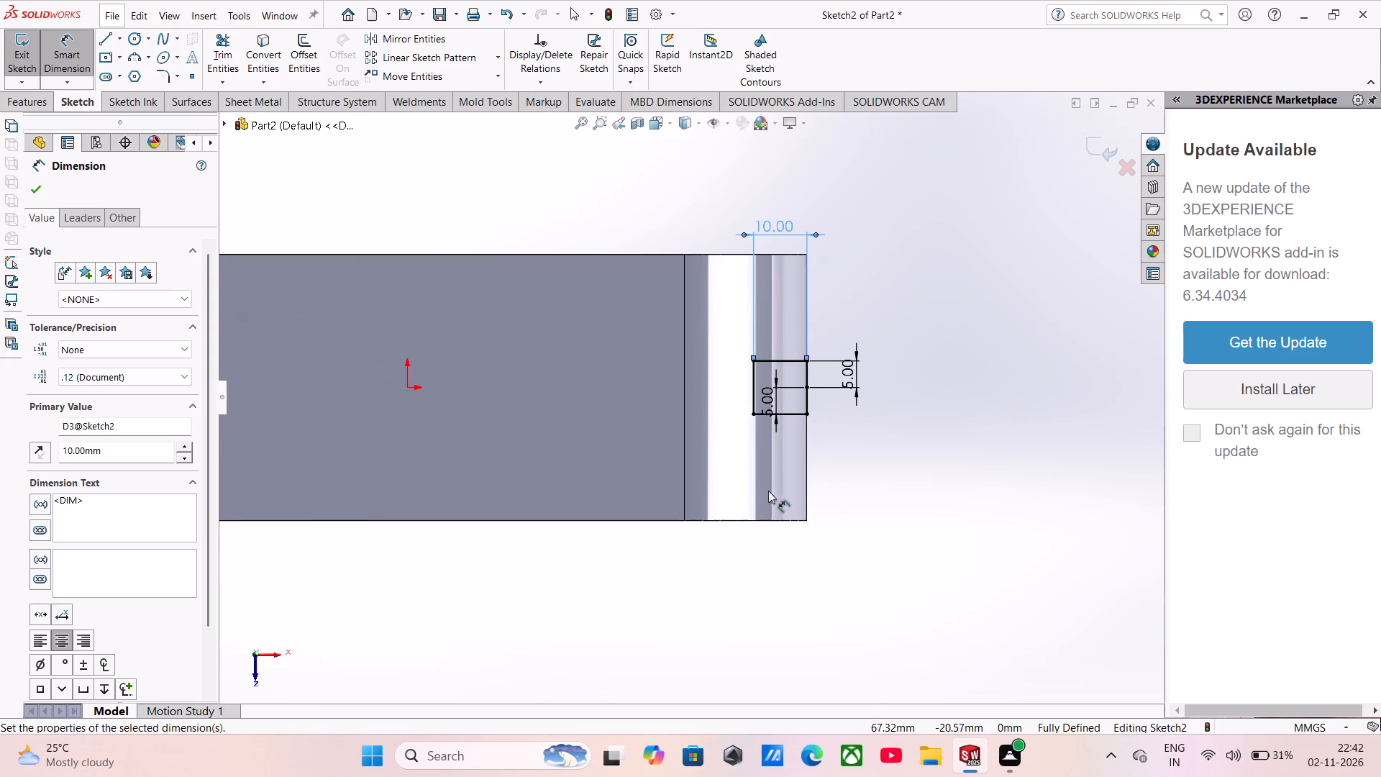
pyautogui.scroll(1, 719, 426)
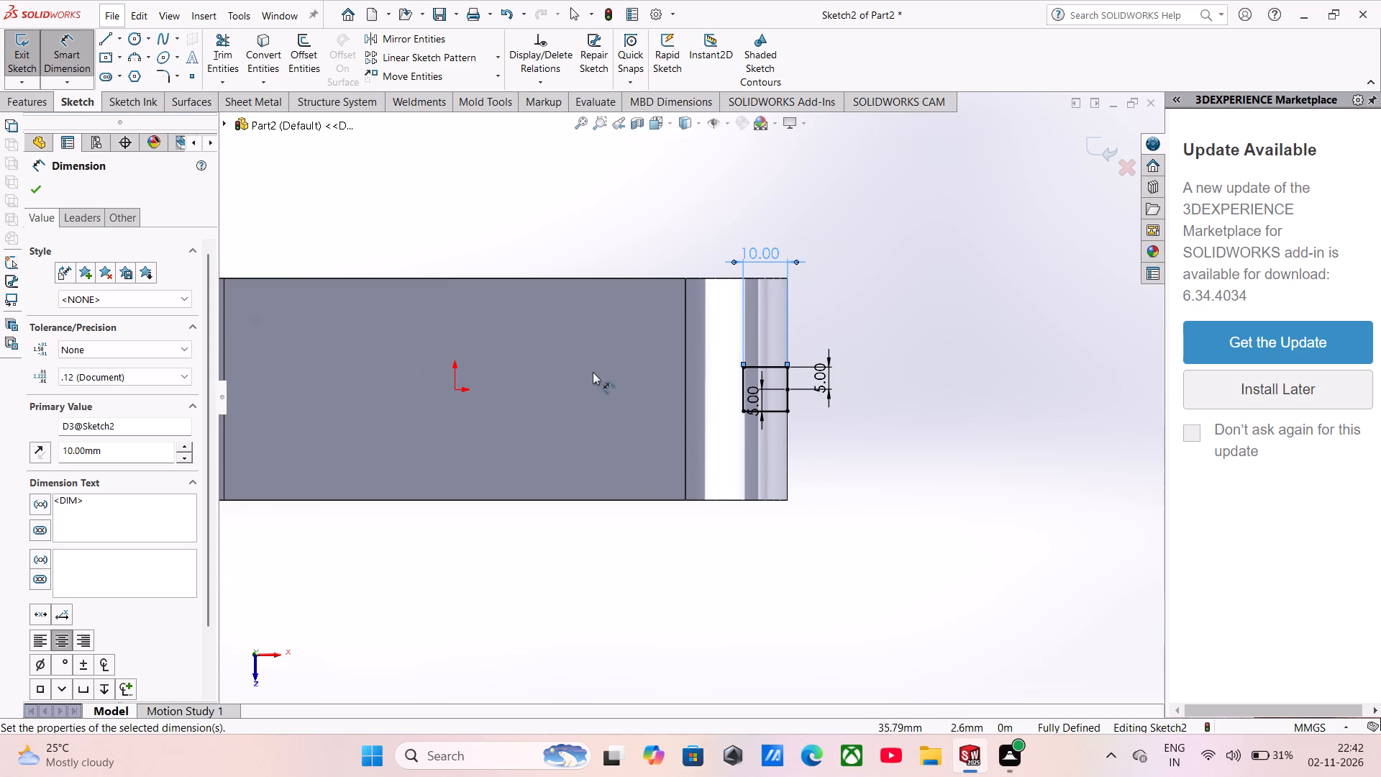
pyautogui.scroll(2, 592, 372)
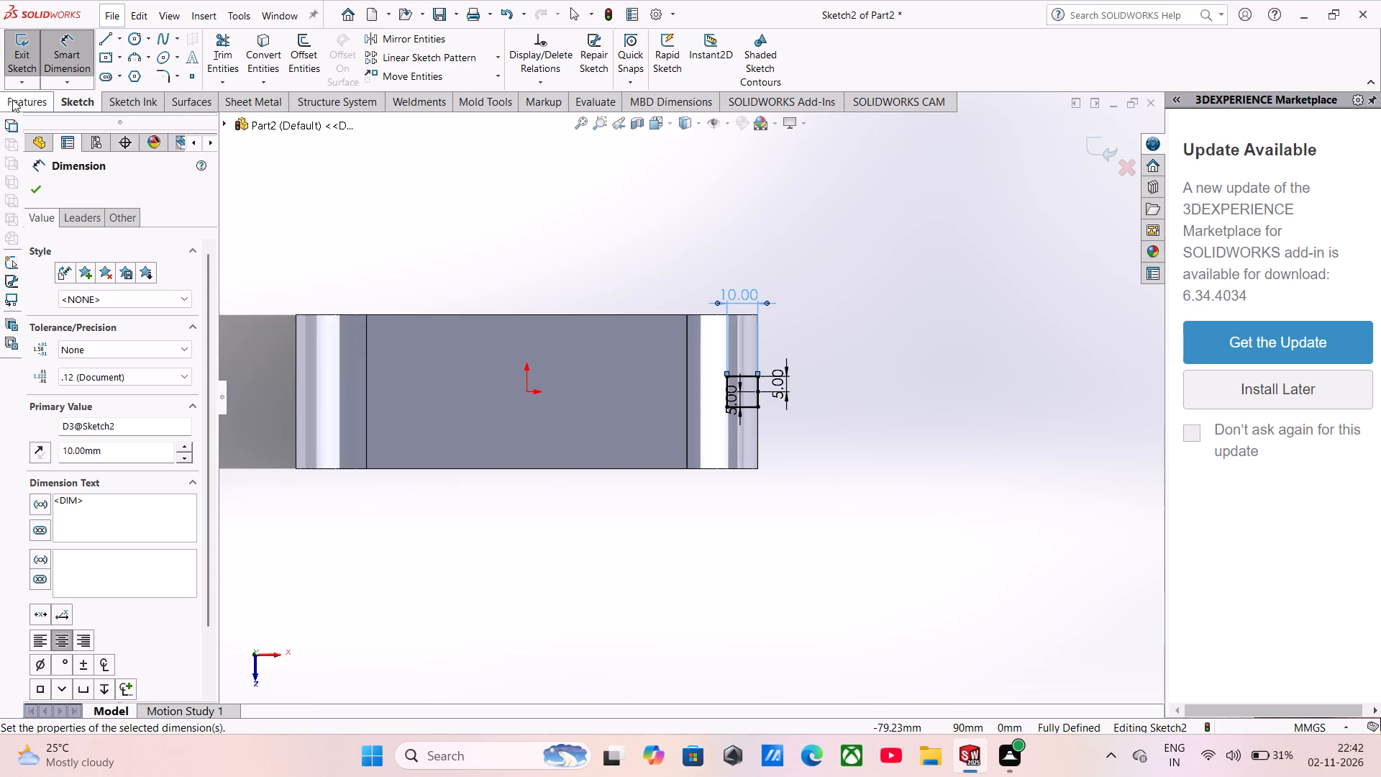
pyautogui.click(12, 99)
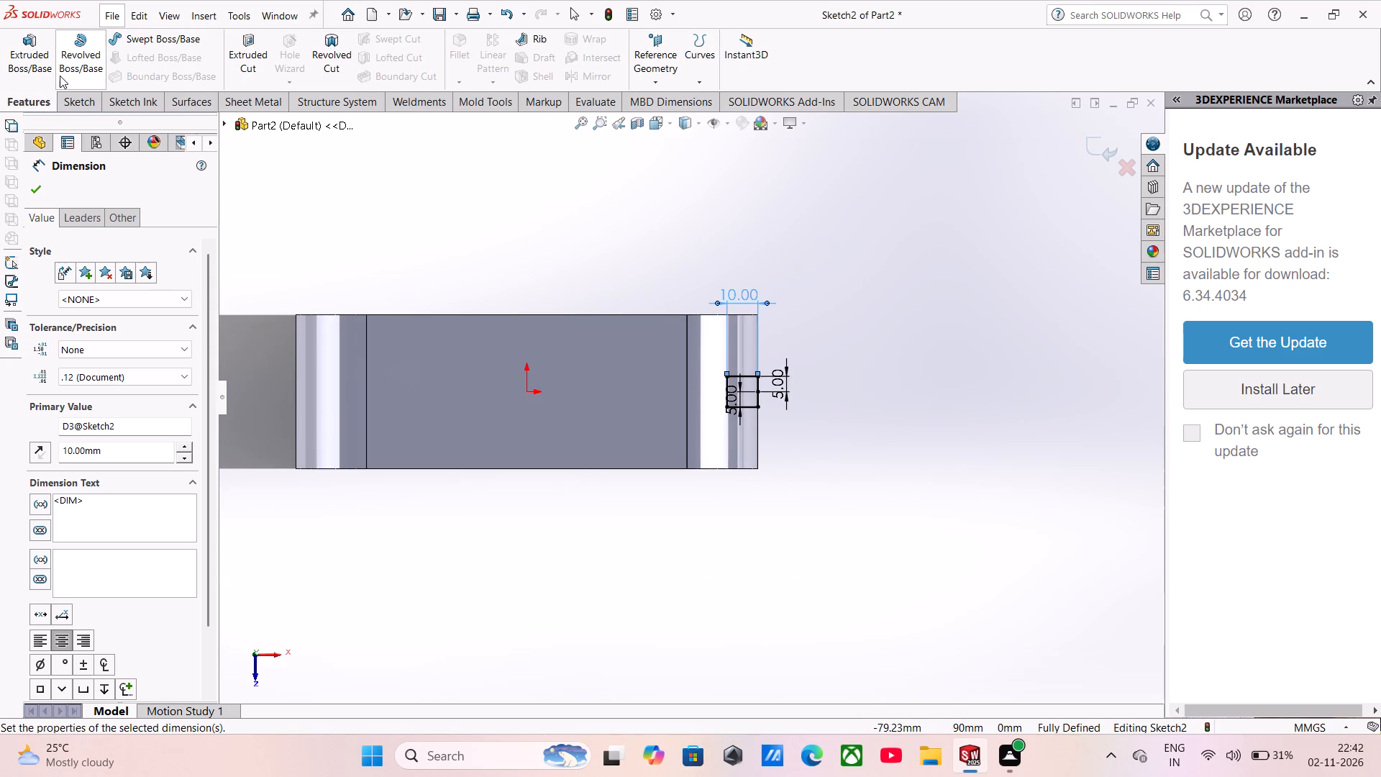
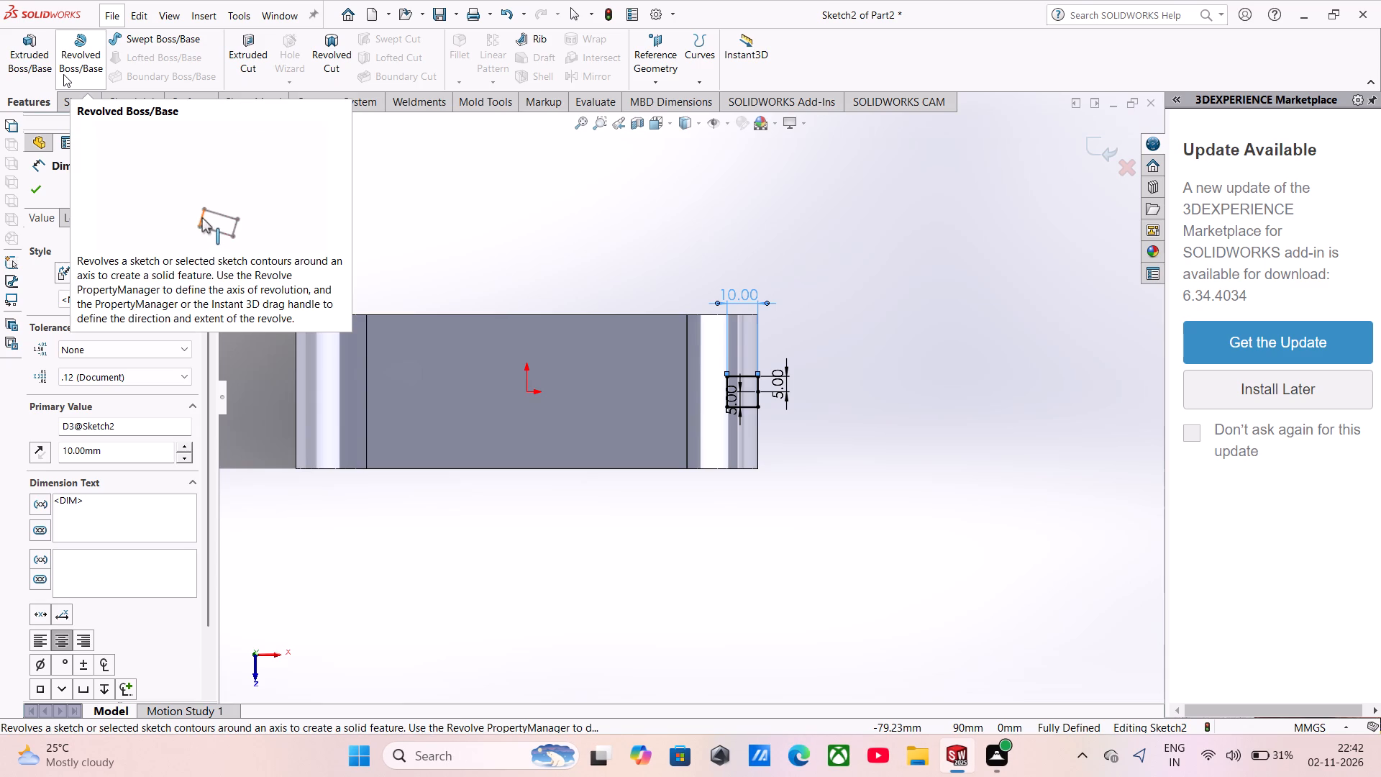
# Cut the closed 10 mm square profile into the ring's end with a blind Extruded Cut 50 mm deep.
pyautogui.click(256, 47)
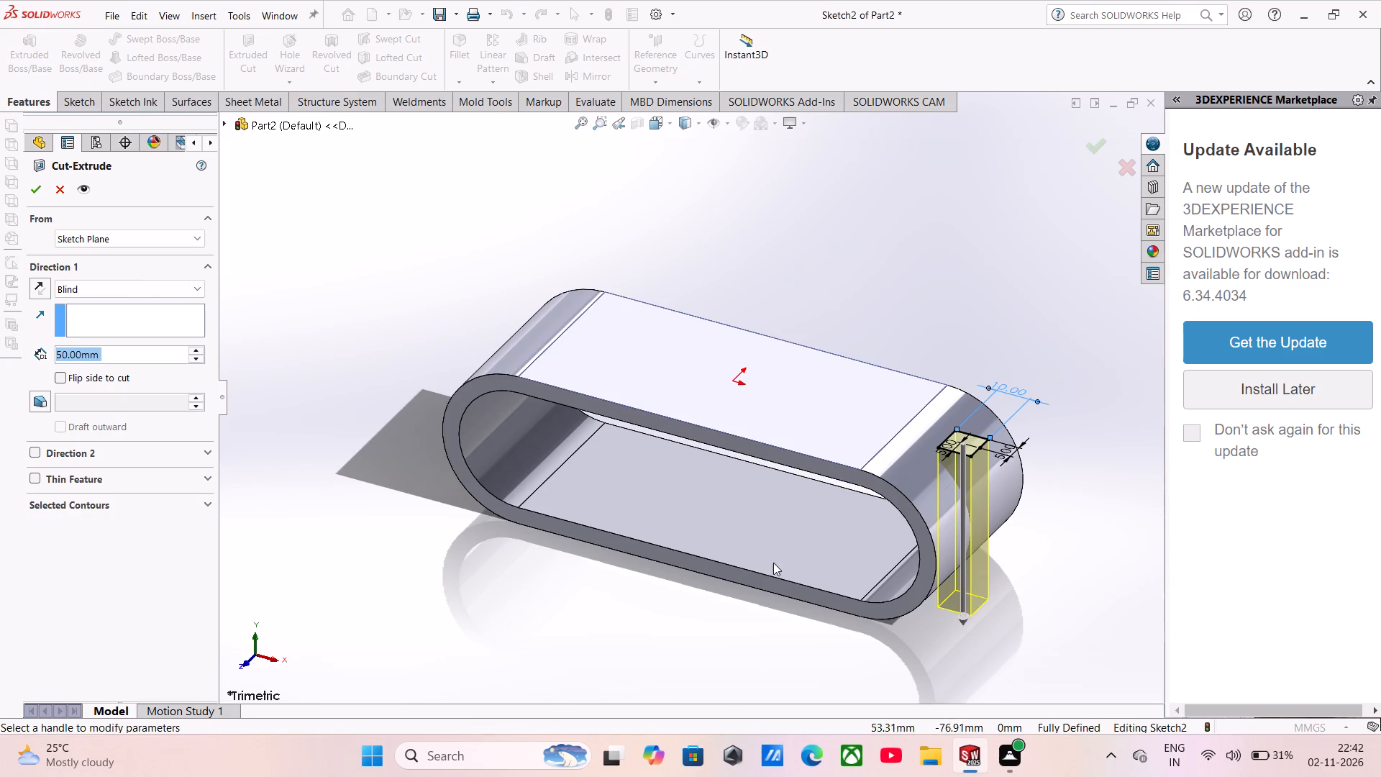
pyautogui.click(38, 184)
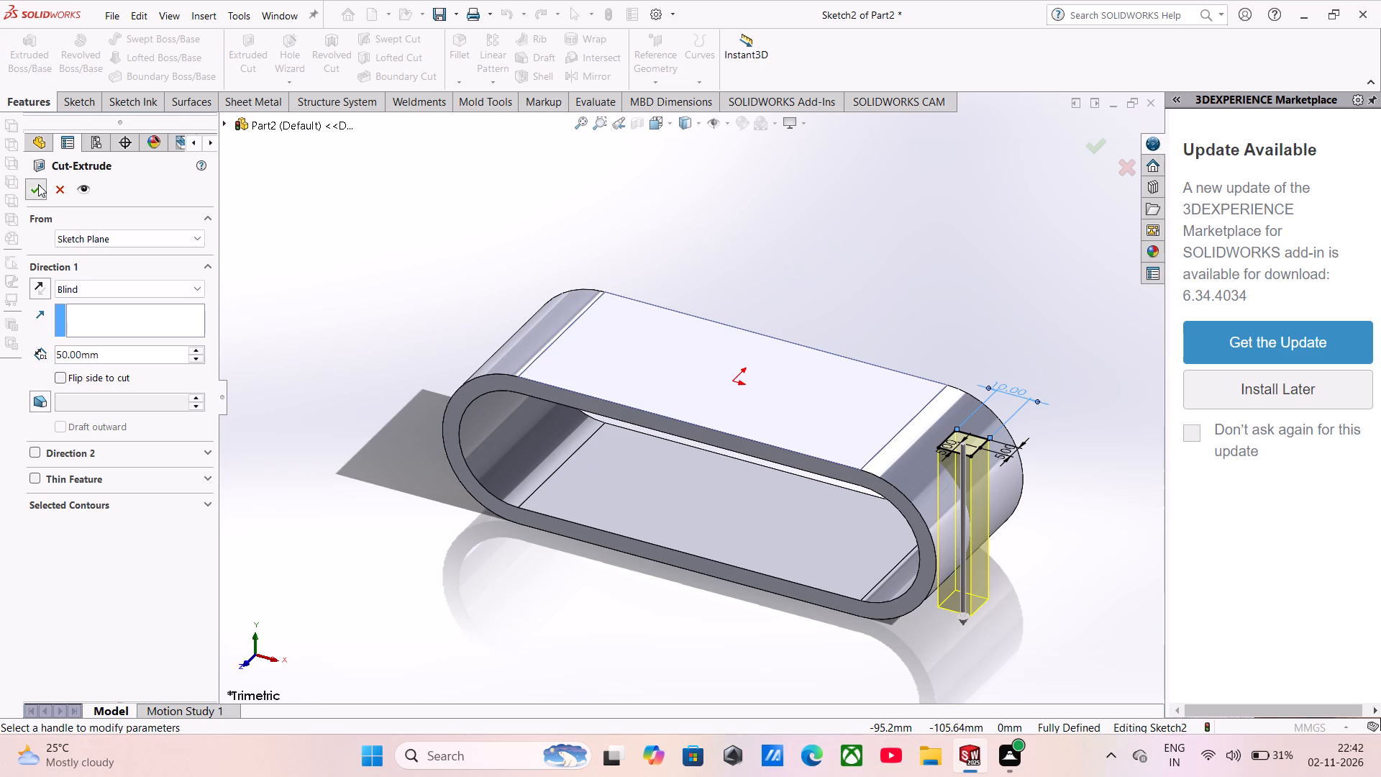
# Start a new sketch on the ring's flat top face.
pyautogui.moveTo(662, 547); pyautogui.dragTo(596, 512, button='middle')
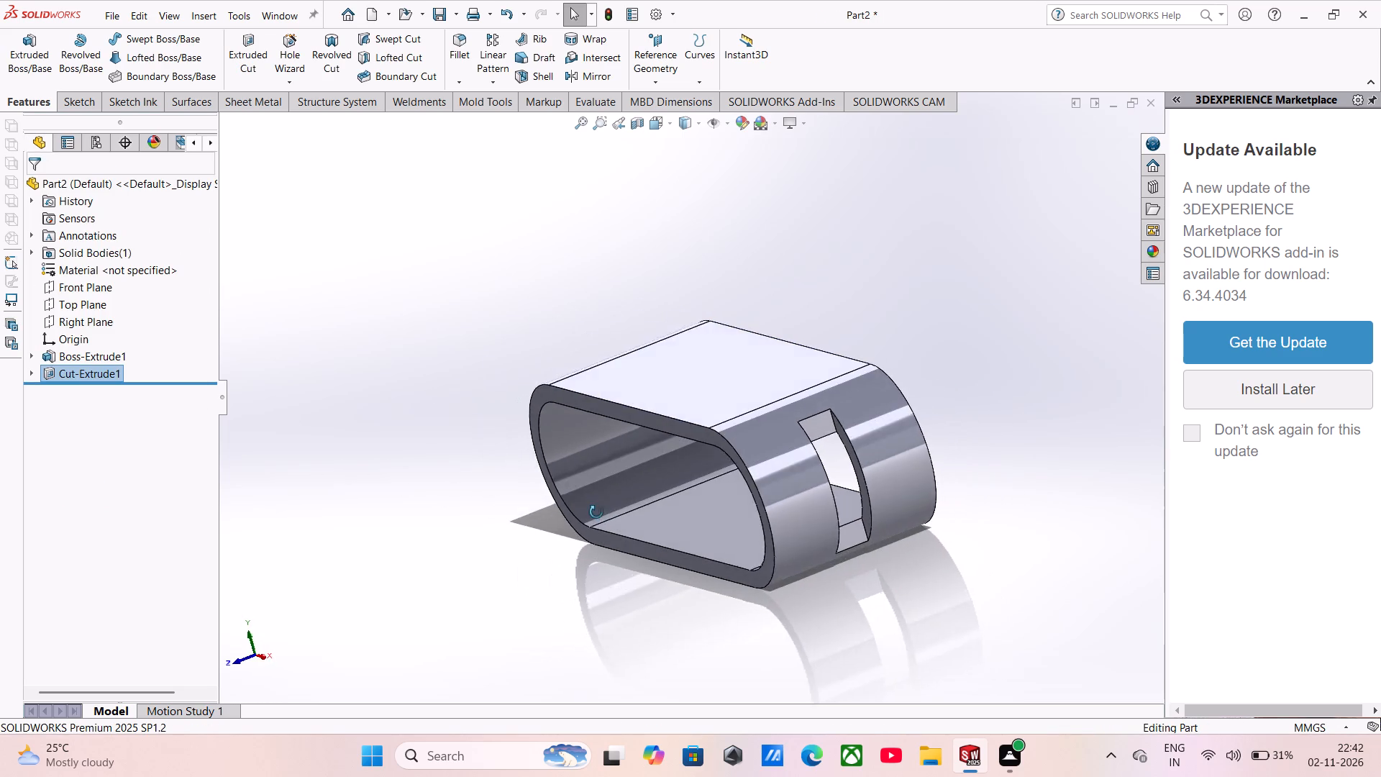
pyautogui.moveTo(596, 512); pyautogui.dragTo(526, 482, button='middle')
pyautogui.middleClick(498, 478)
pyautogui.moveTo(503, 478); pyautogui.dragTo(615, 490, button='middle')
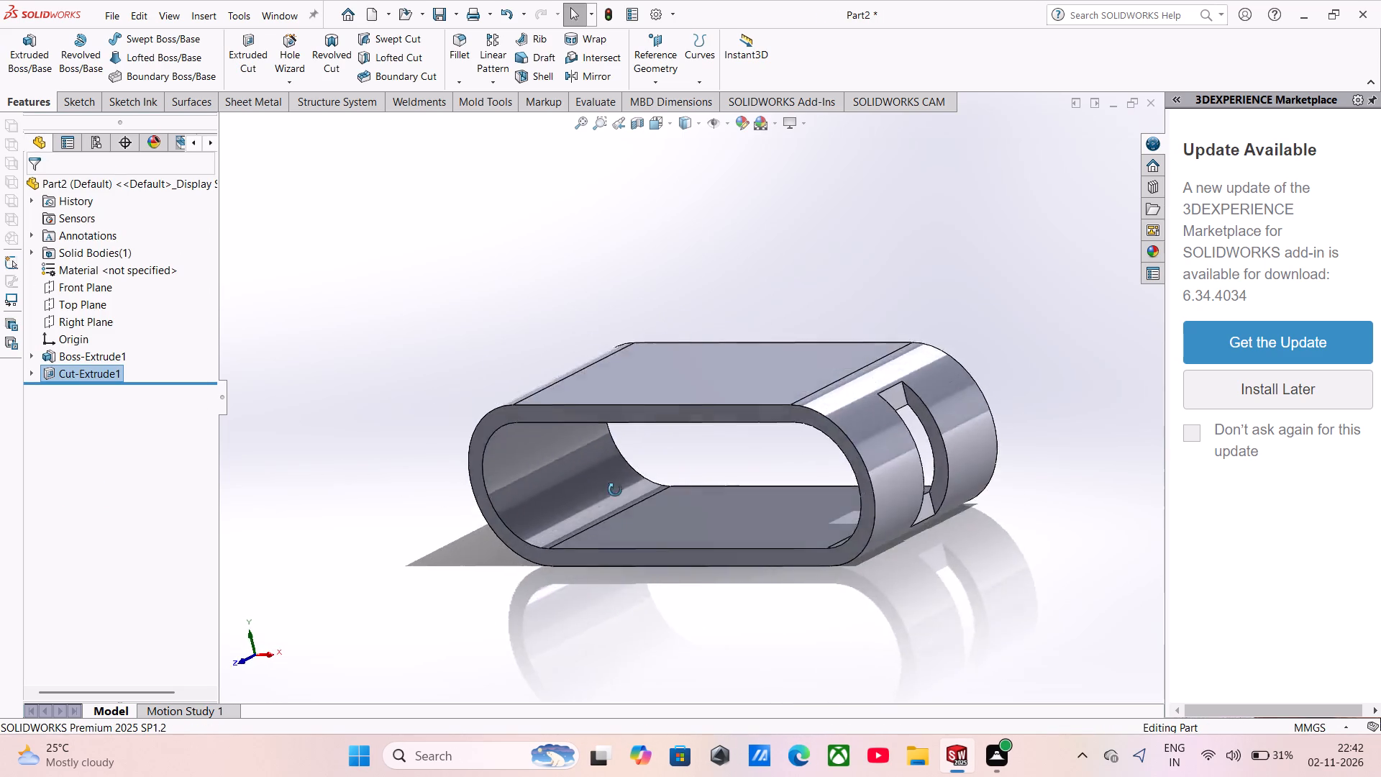
pyautogui.moveTo(615, 490); pyautogui.dragTo(688, 463, button='middle')
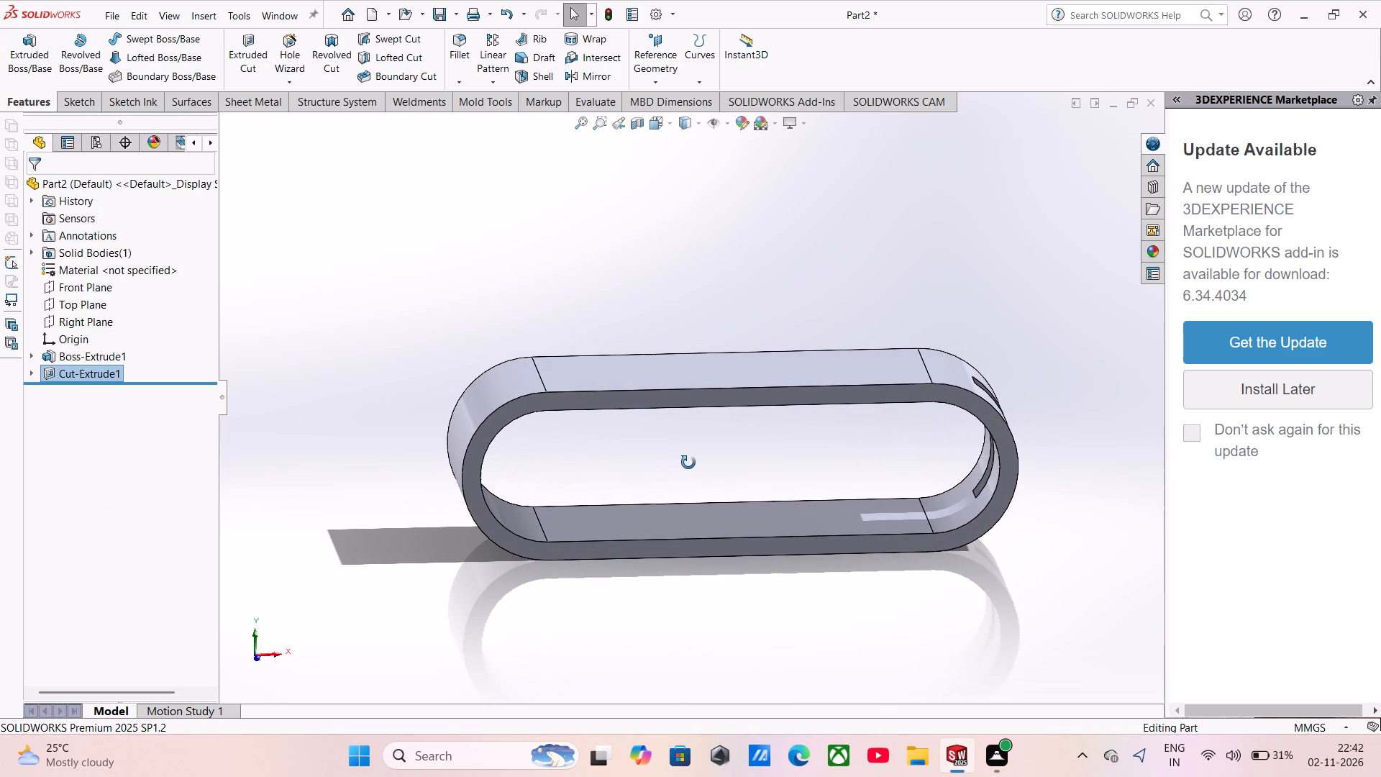
pyautogui.moveTo(688, 463); pyautogui.dragTo(673, 478, button='middle')
pyautogui.click(570, 367)
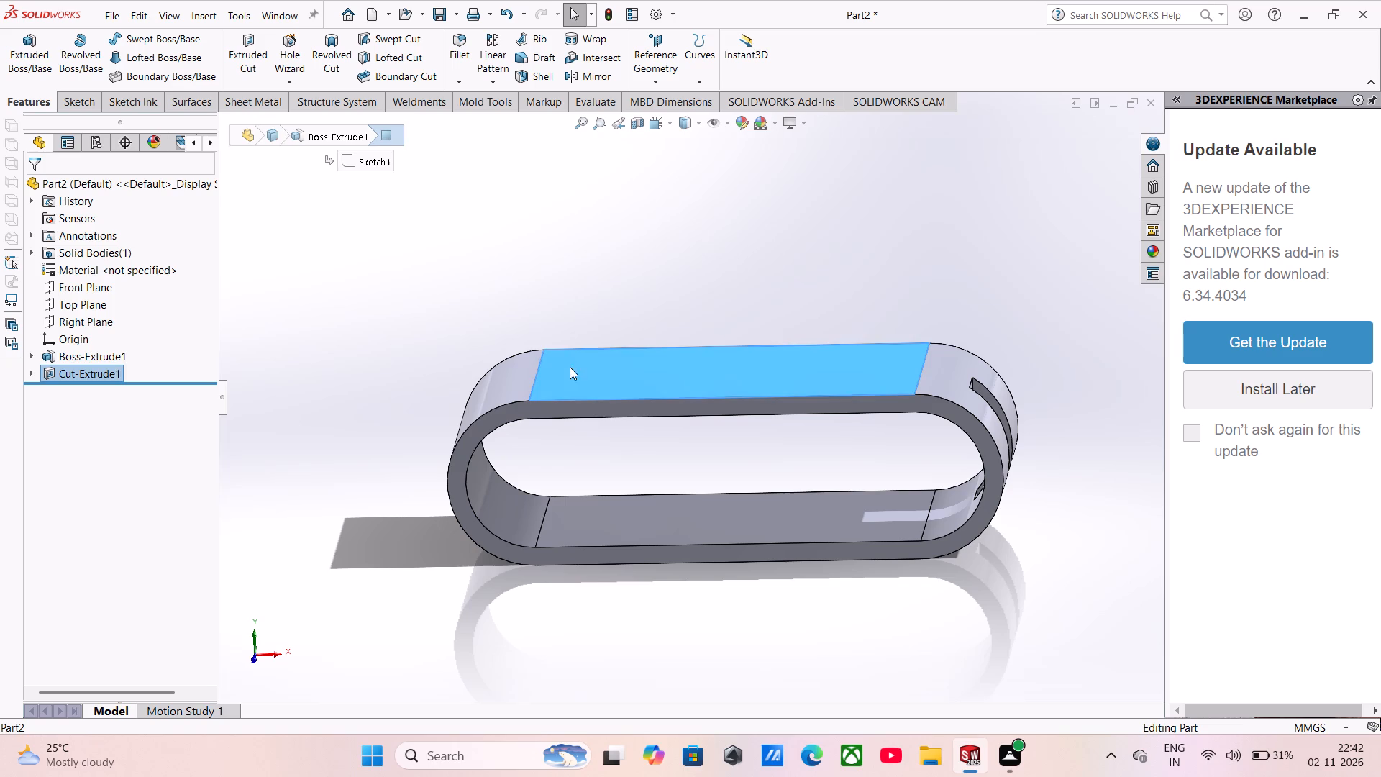
pyautogui.click(637, 324)
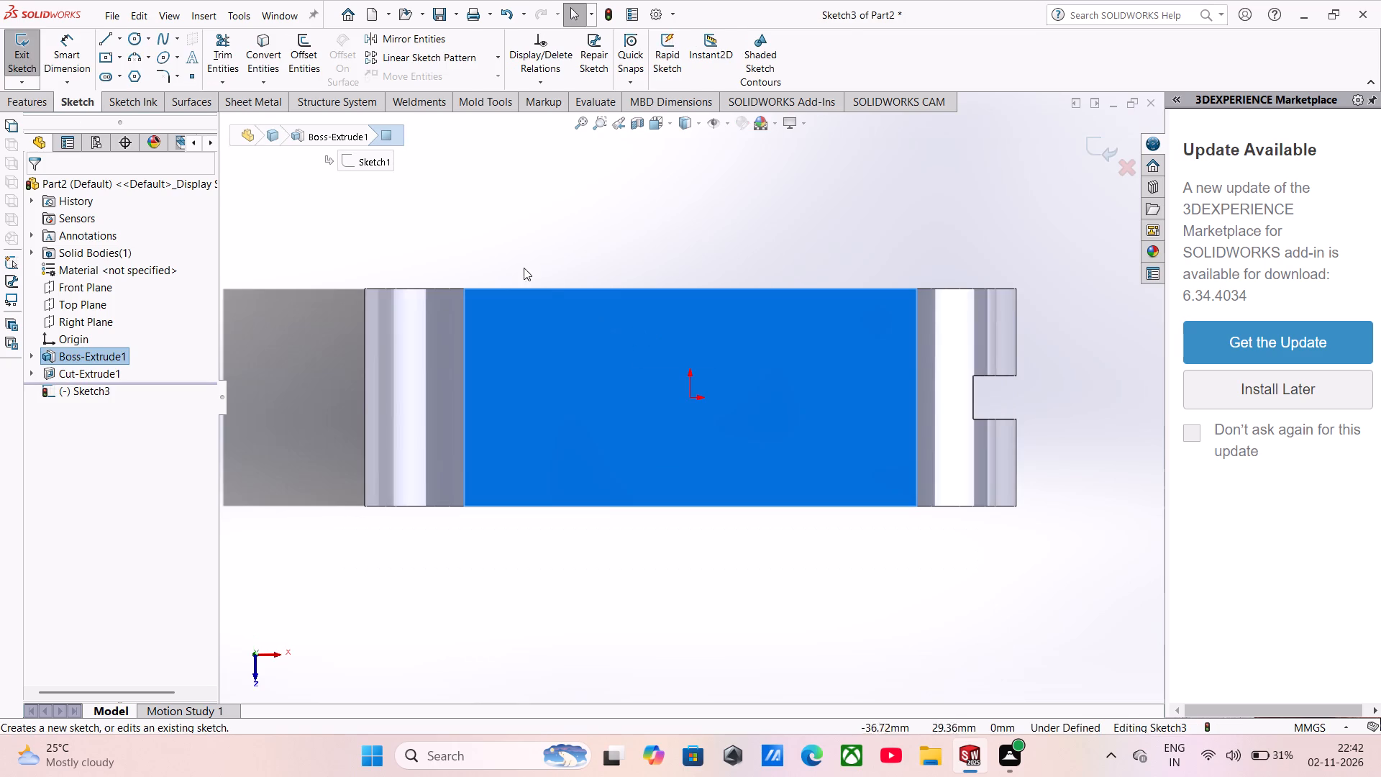
pyautogui.click(515, 262)
# Draw a line upward along the ring's uncut end edge from its midpoint and dimension it to 5 mm.
pyautogui.click(120, 60)
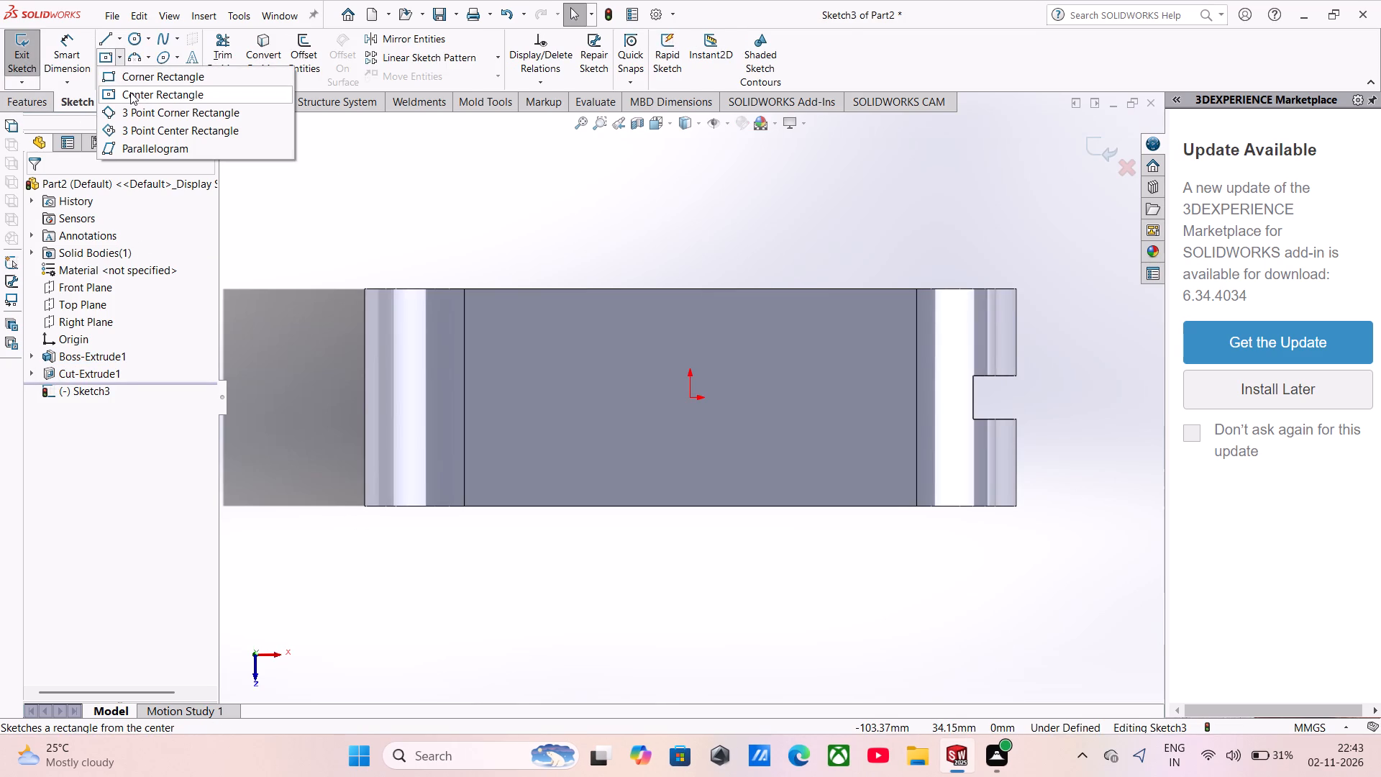
pyautogui.click(113, 33)
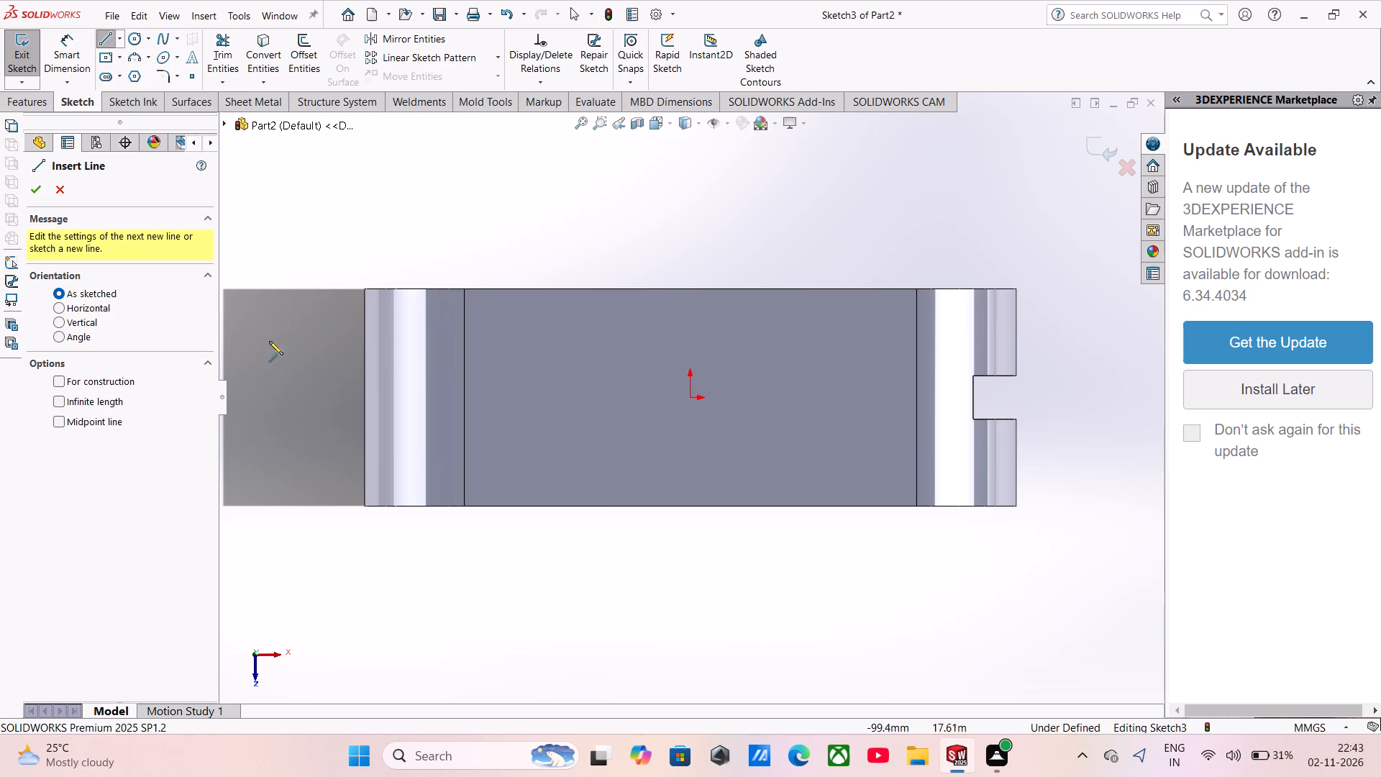
pyautogui.click(360, 396)
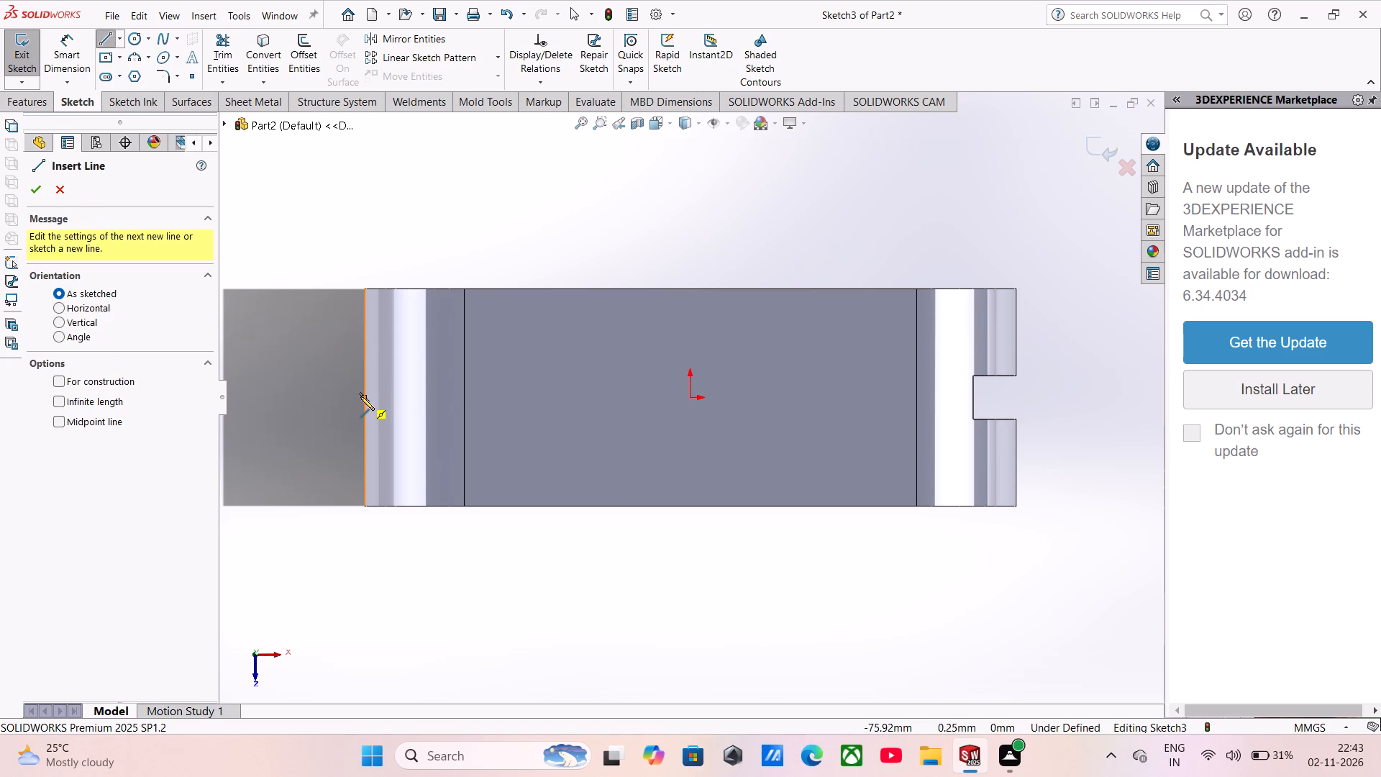
pyautogui.click(367, 355)
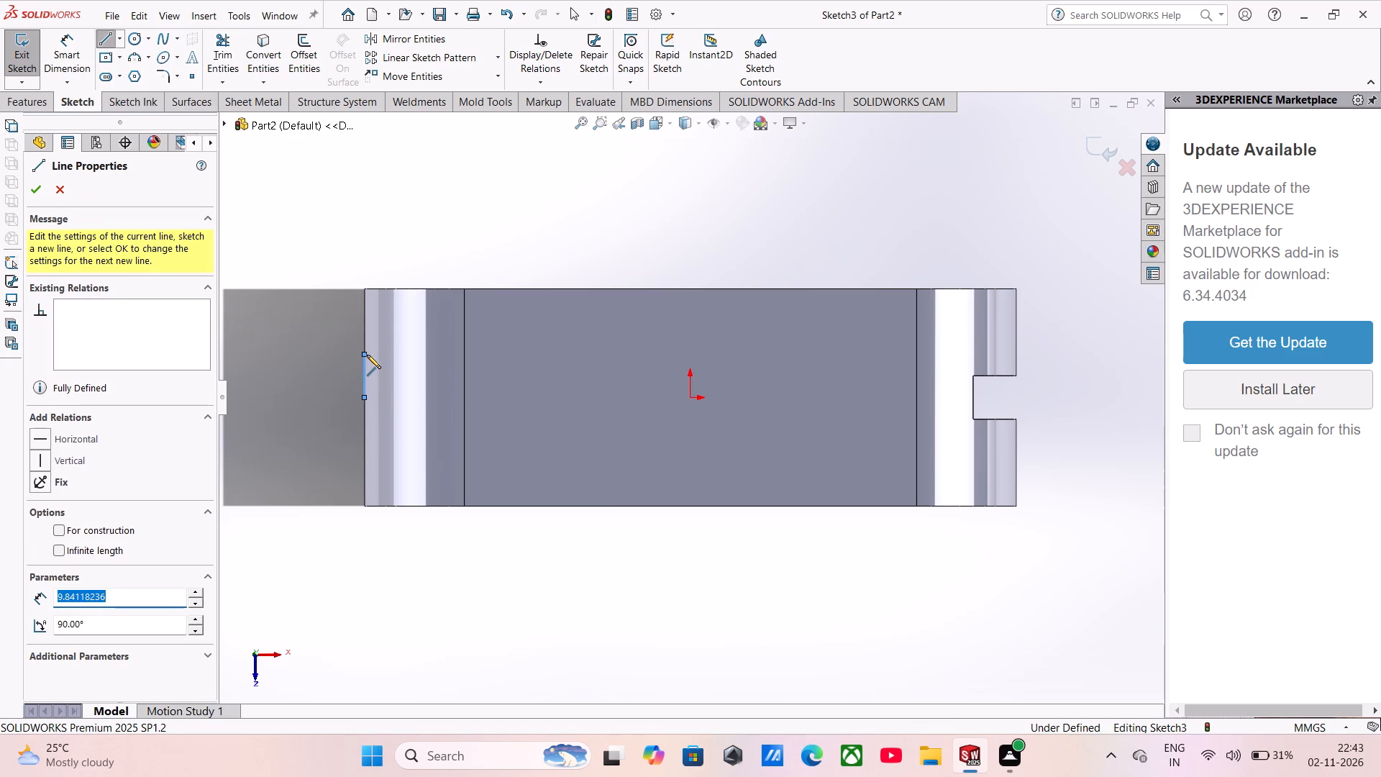
pyautogui.click(75, 52)
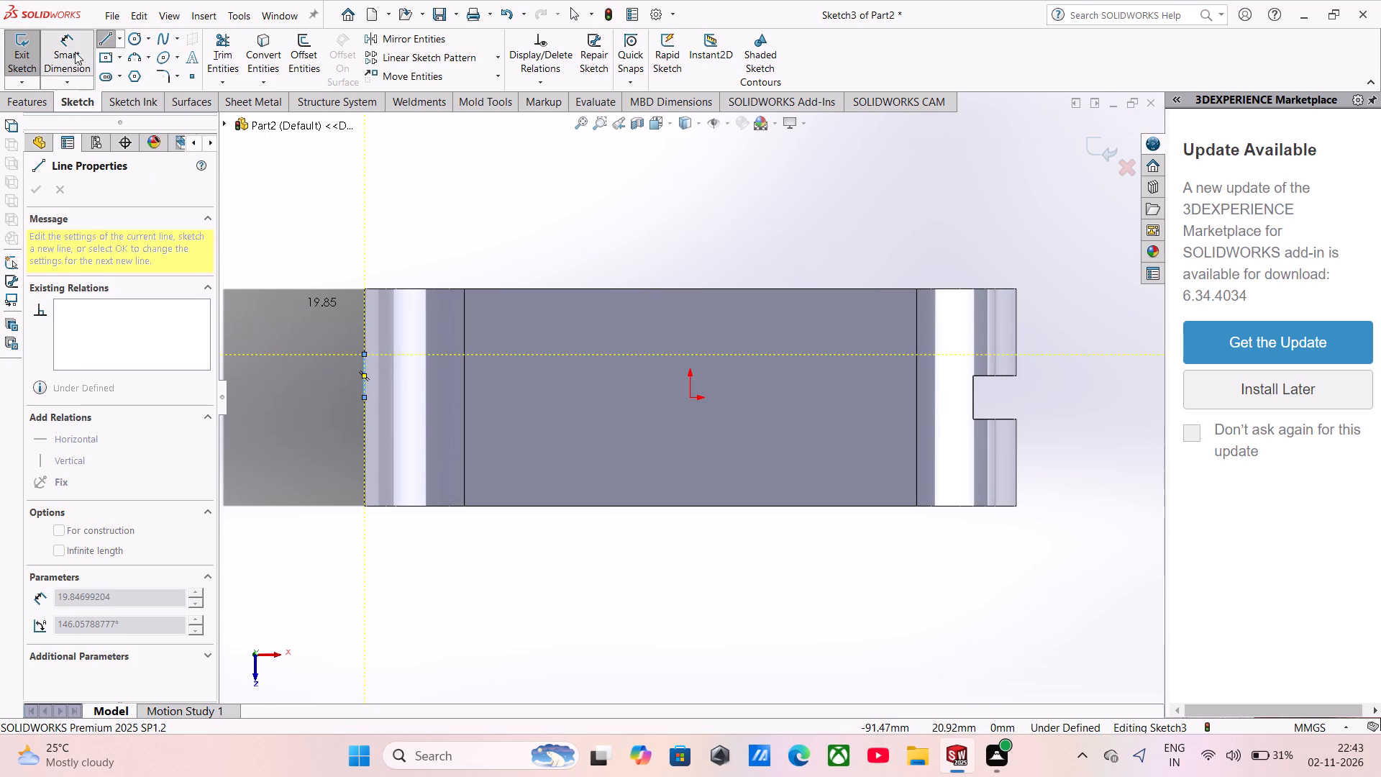
pyautogui.click(366, 371)
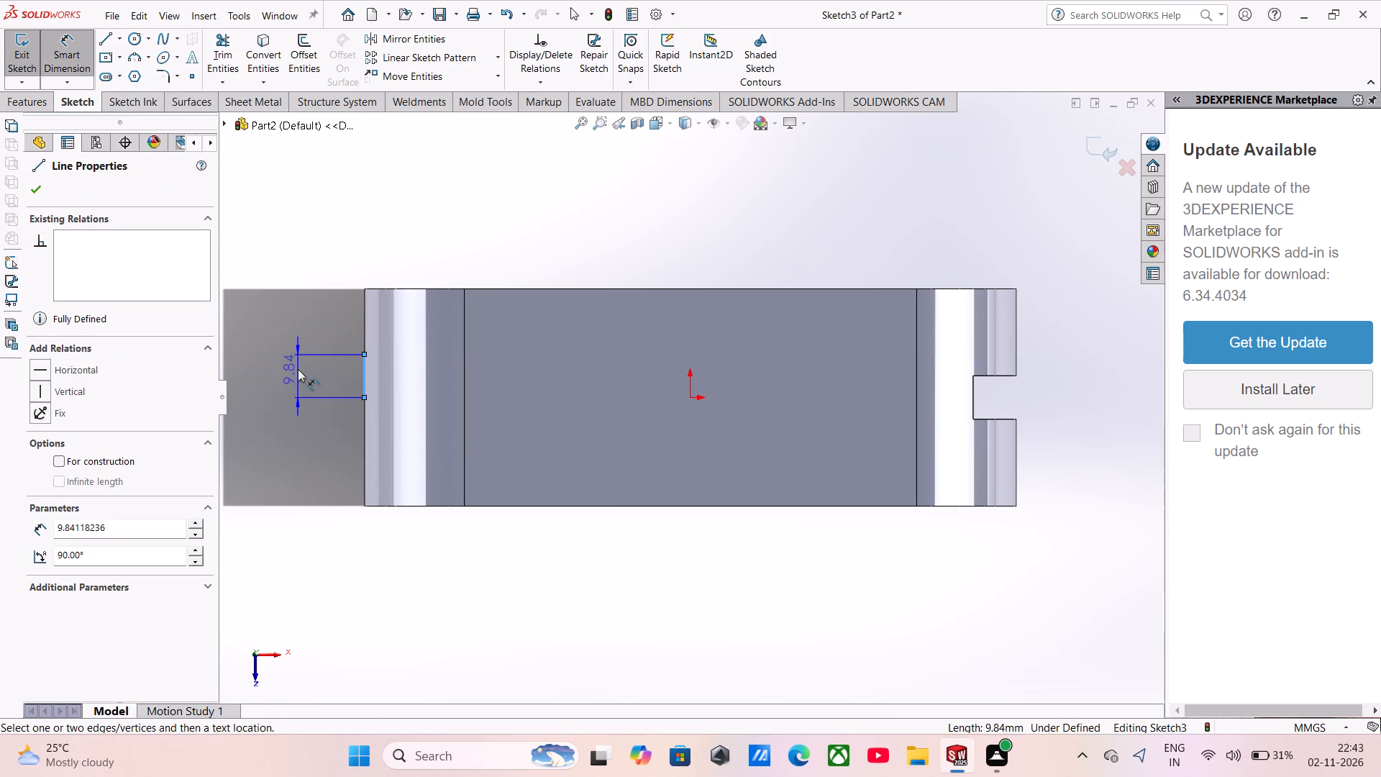
pyautogui.click(297, 369)
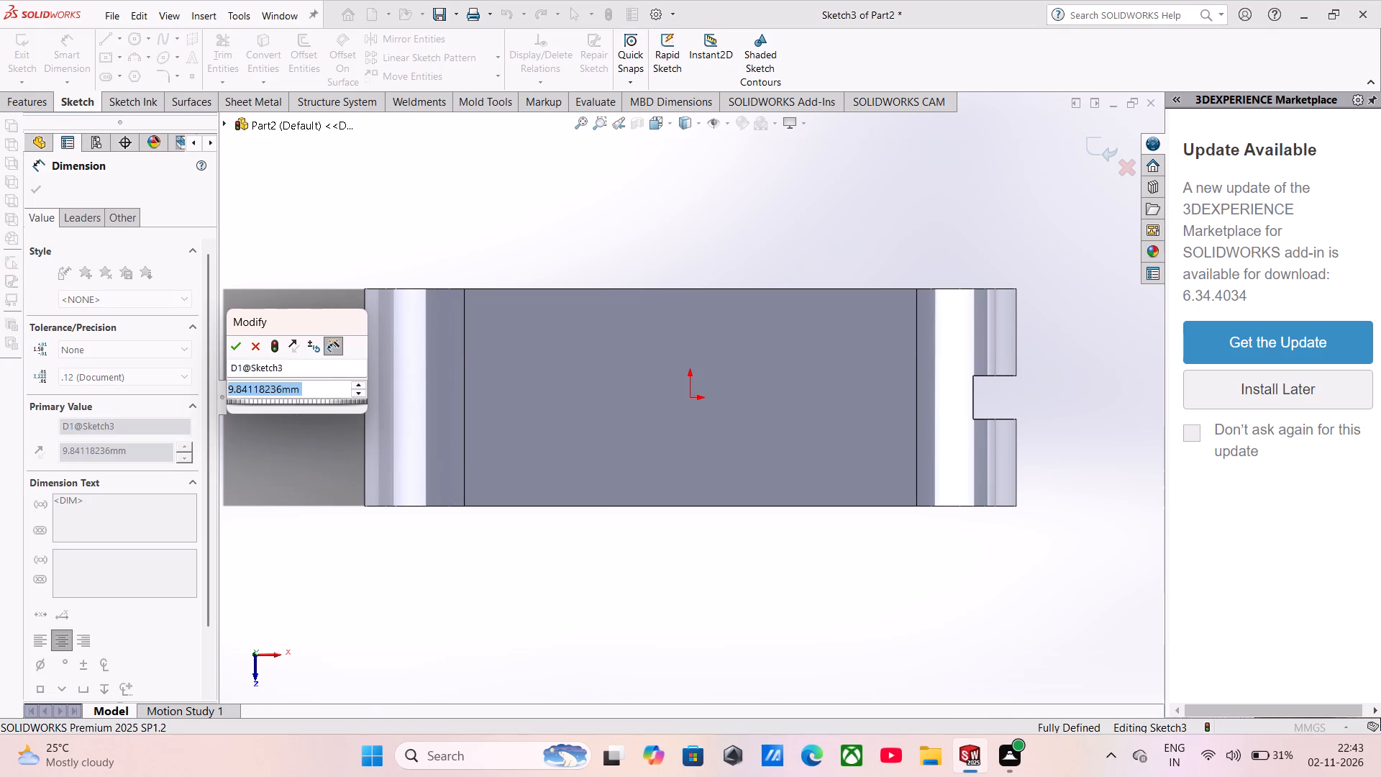
pyautogui.press('5')
pyautogui.press('Return')
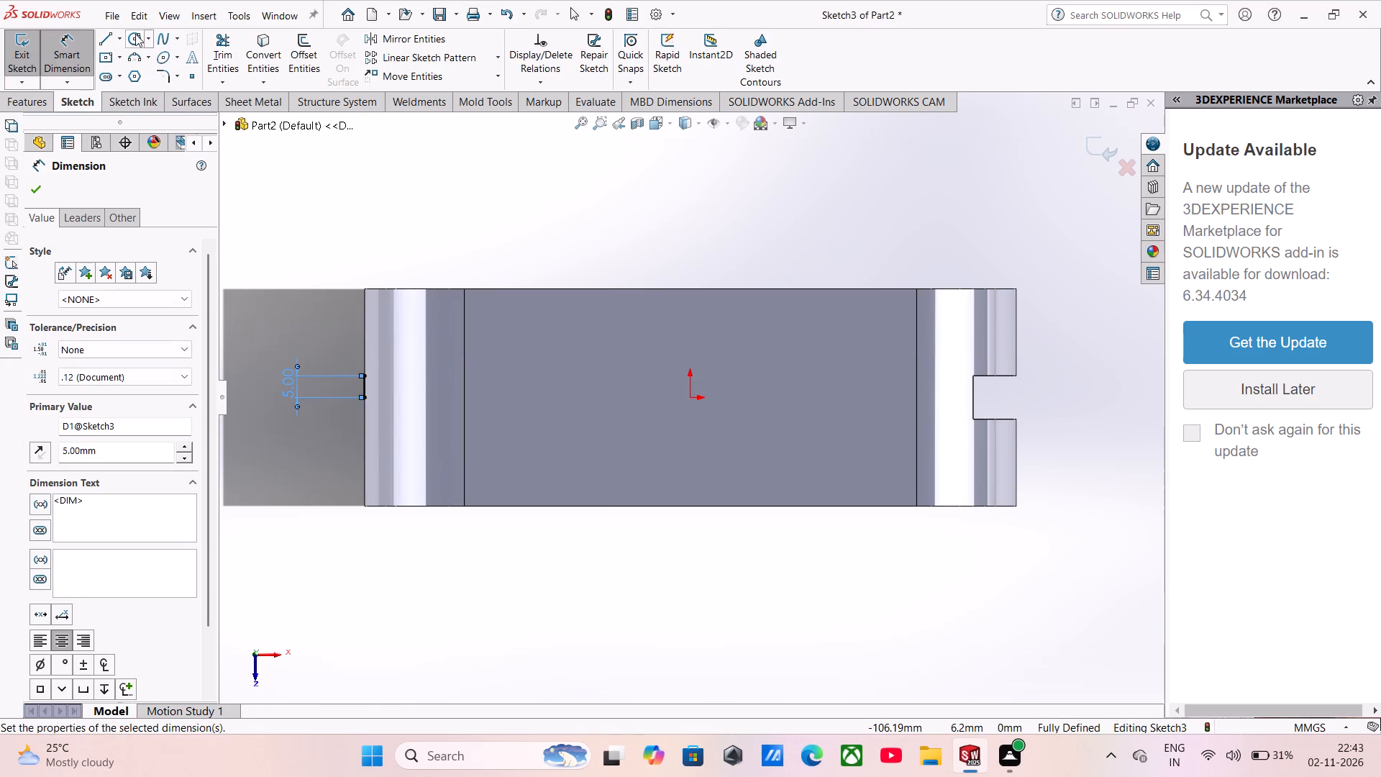
# Draw a second line downward along the same end edge from its midpoint and dimension it to 5 mm.
pyautogui.click(104, 42)
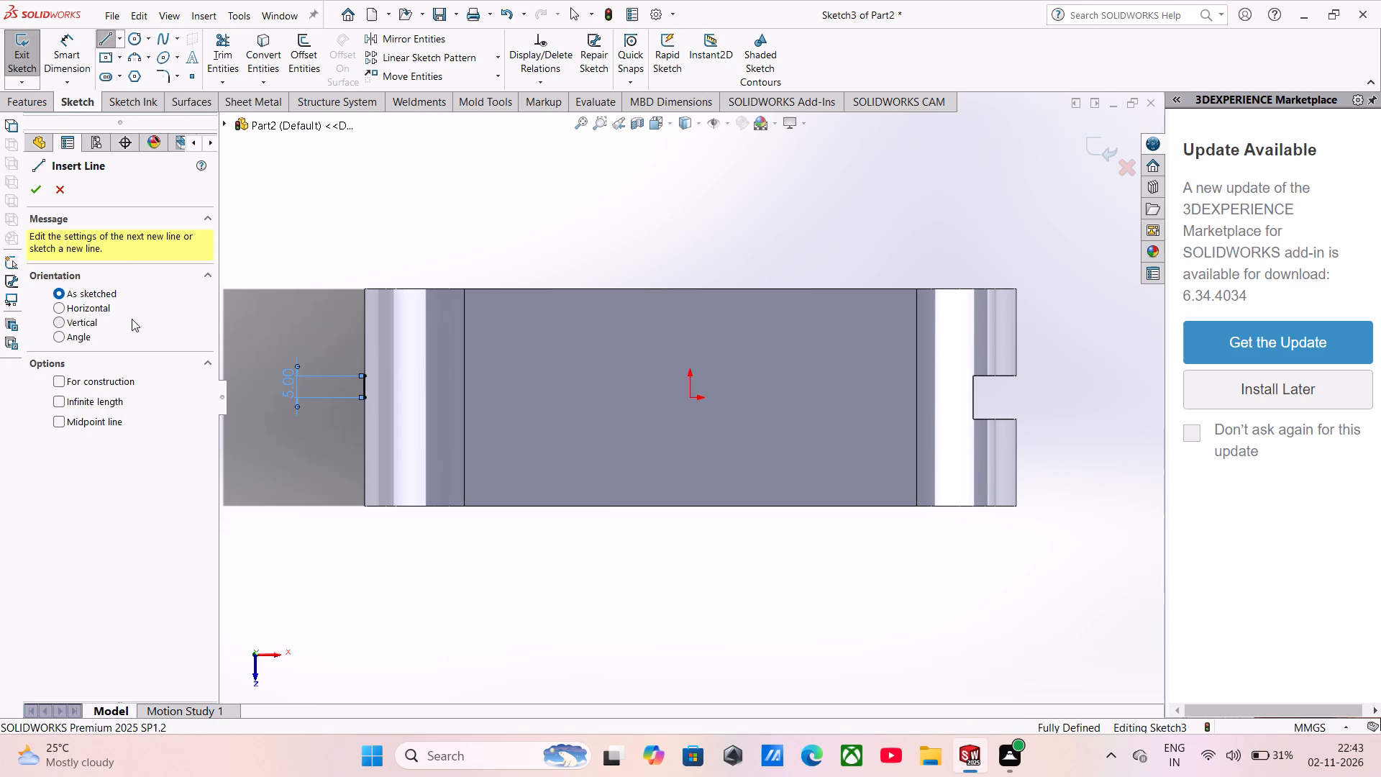
pyautogui.scroll(-3, 244, 380)
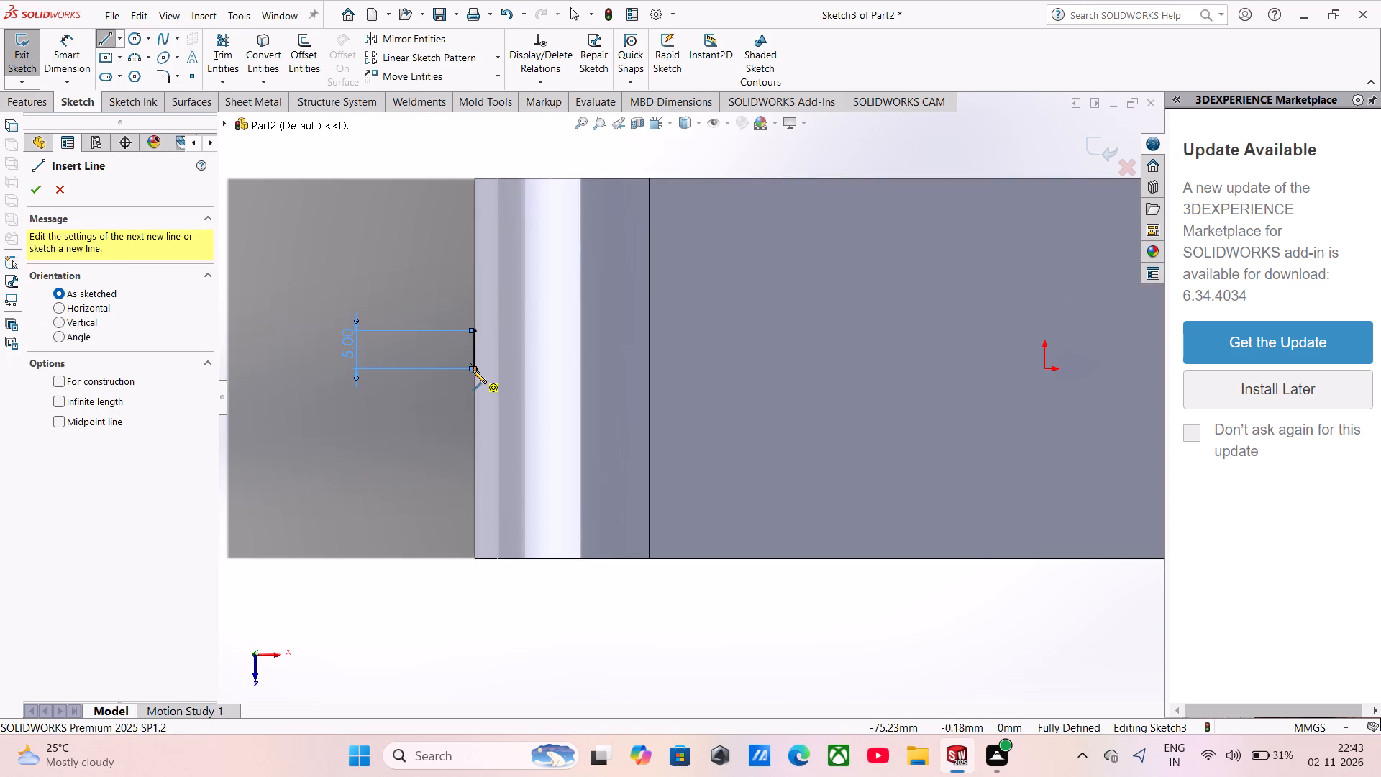
pyautogui.click(473, 370)
pyautogui.click(475, 427)
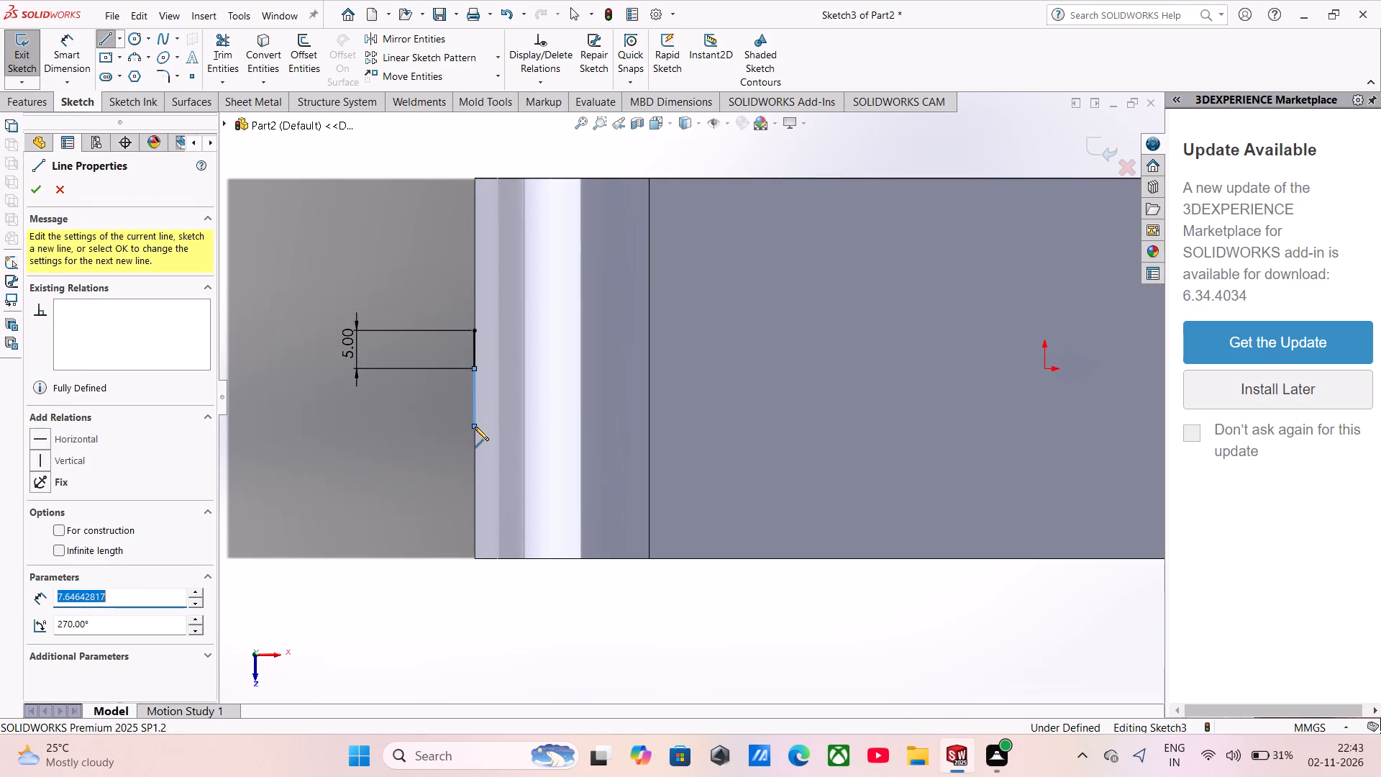
pyautogui.click(64, 58)
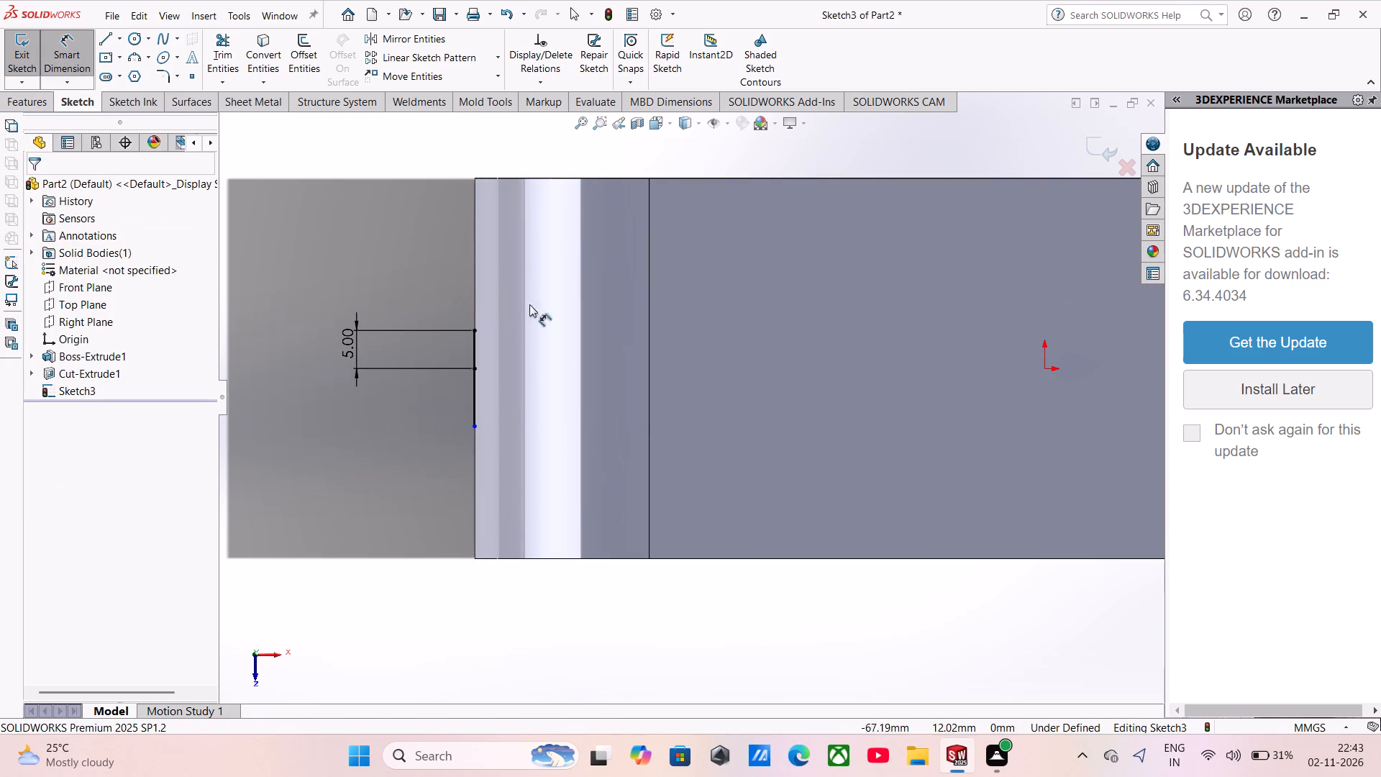
pyautogui.click(470, 401)
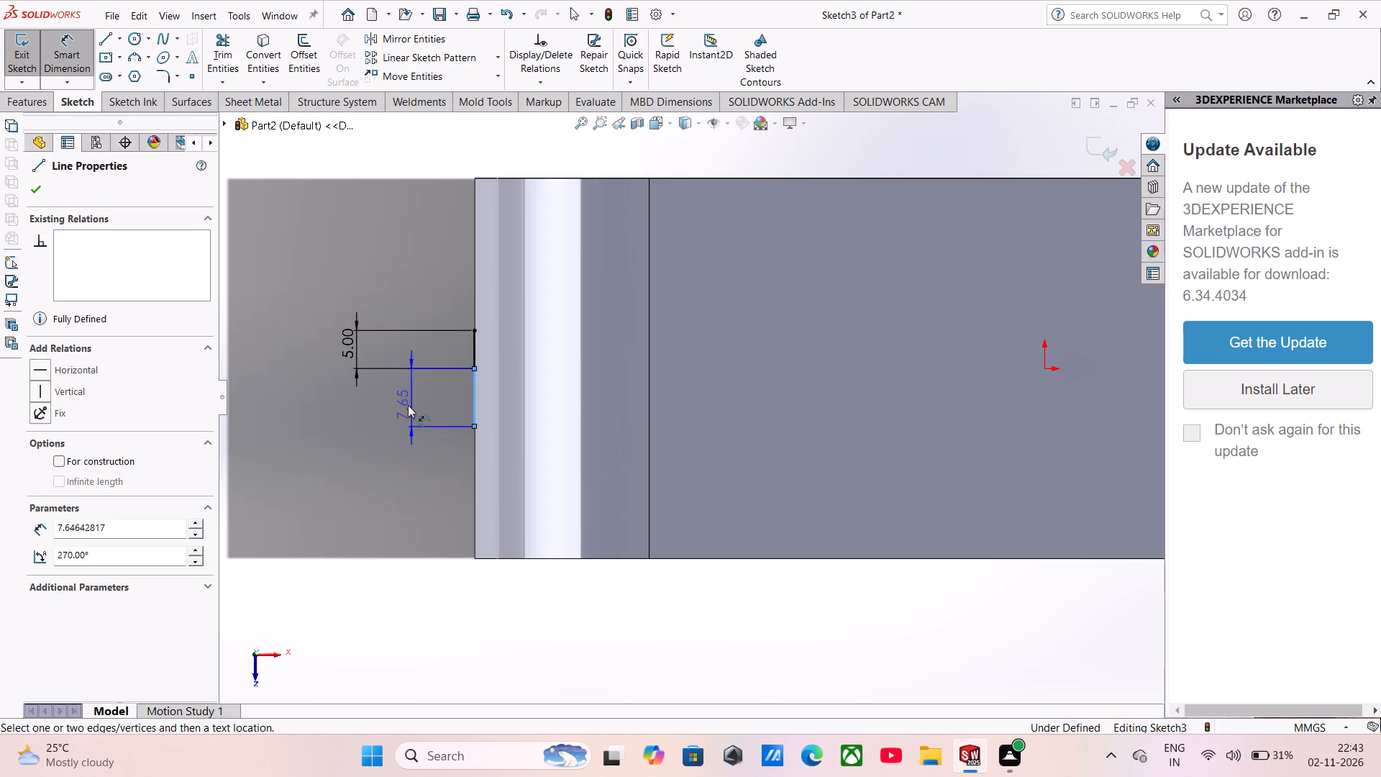
pyautogui.click(406, 405)
pyautogui.press('5')
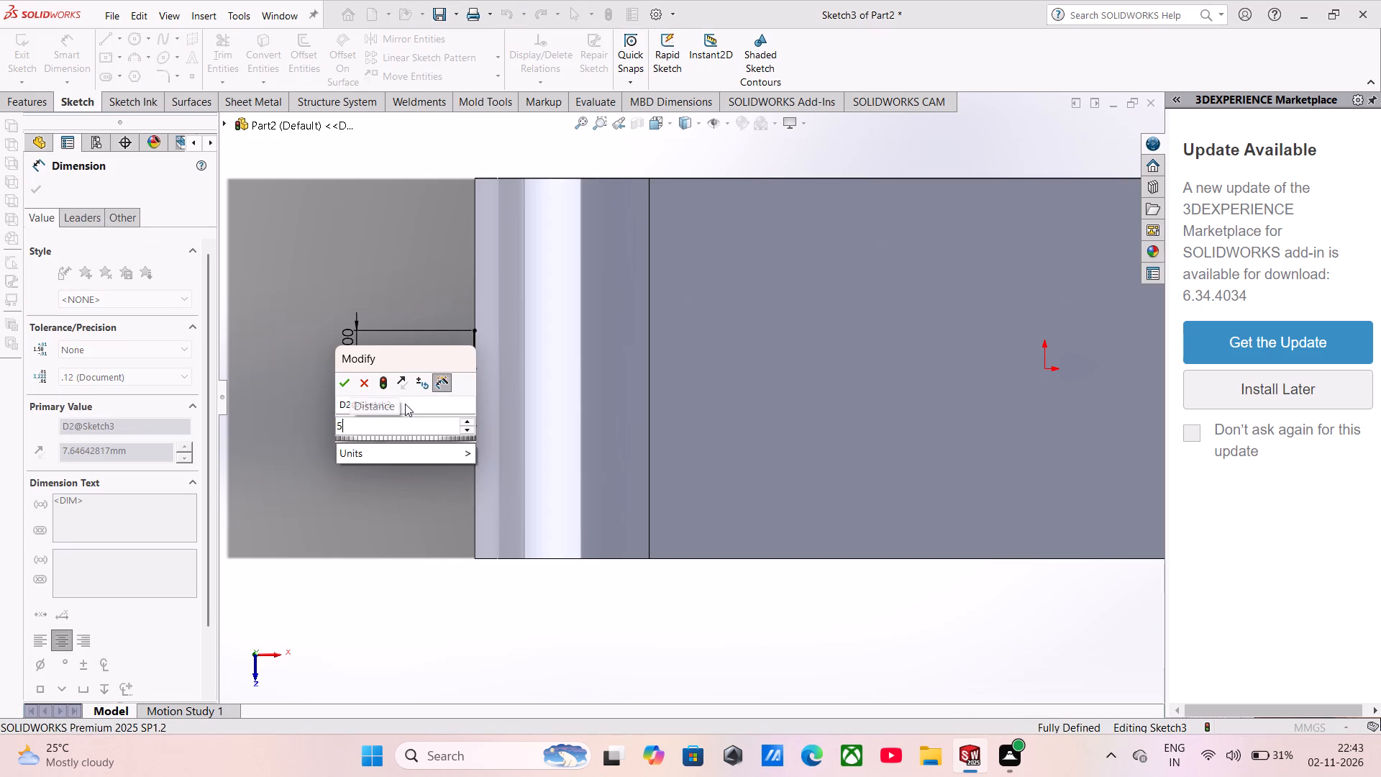
pyautogui.press('Return')
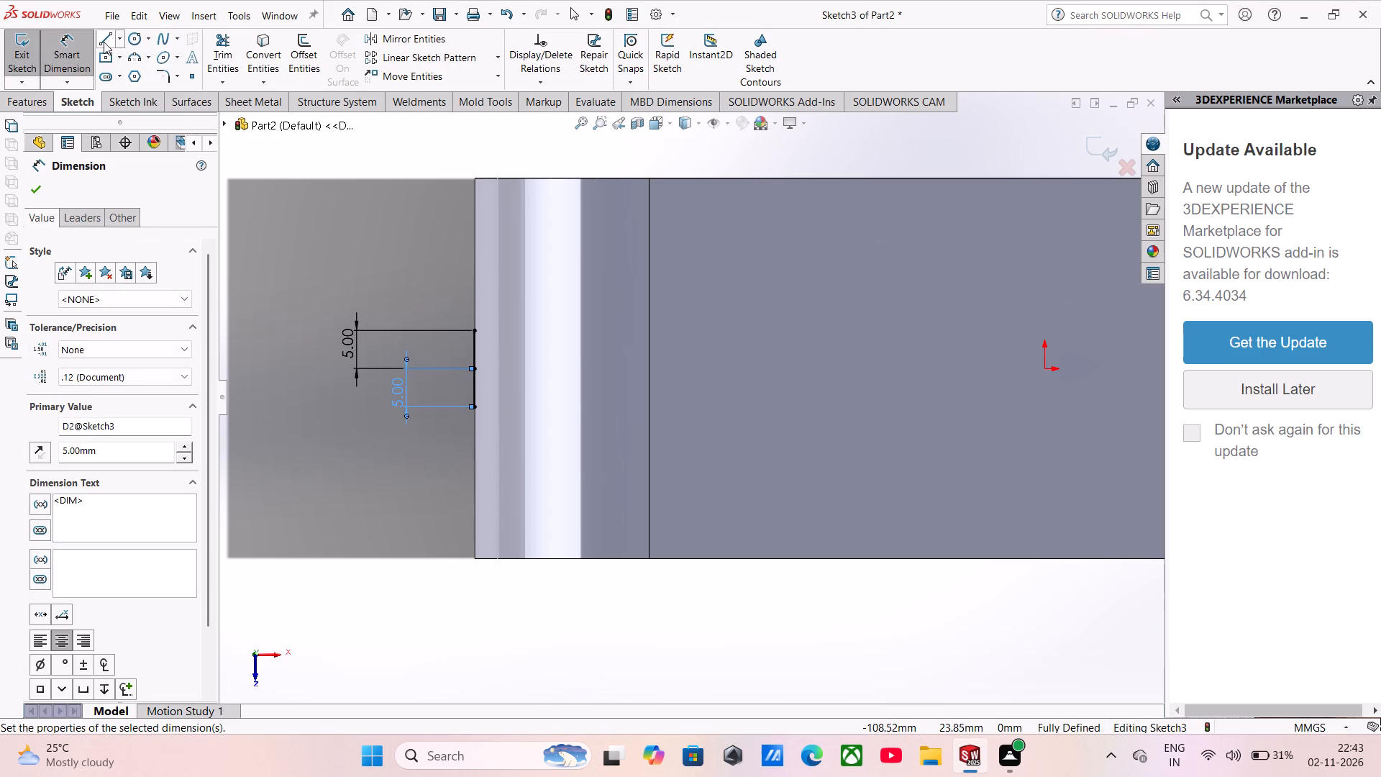
# Draw three lines joining the outer ends of the two edge segments, closing a rectangle that reaches about 12 mm inward over the ring.
pyautogui.click(104, 42)
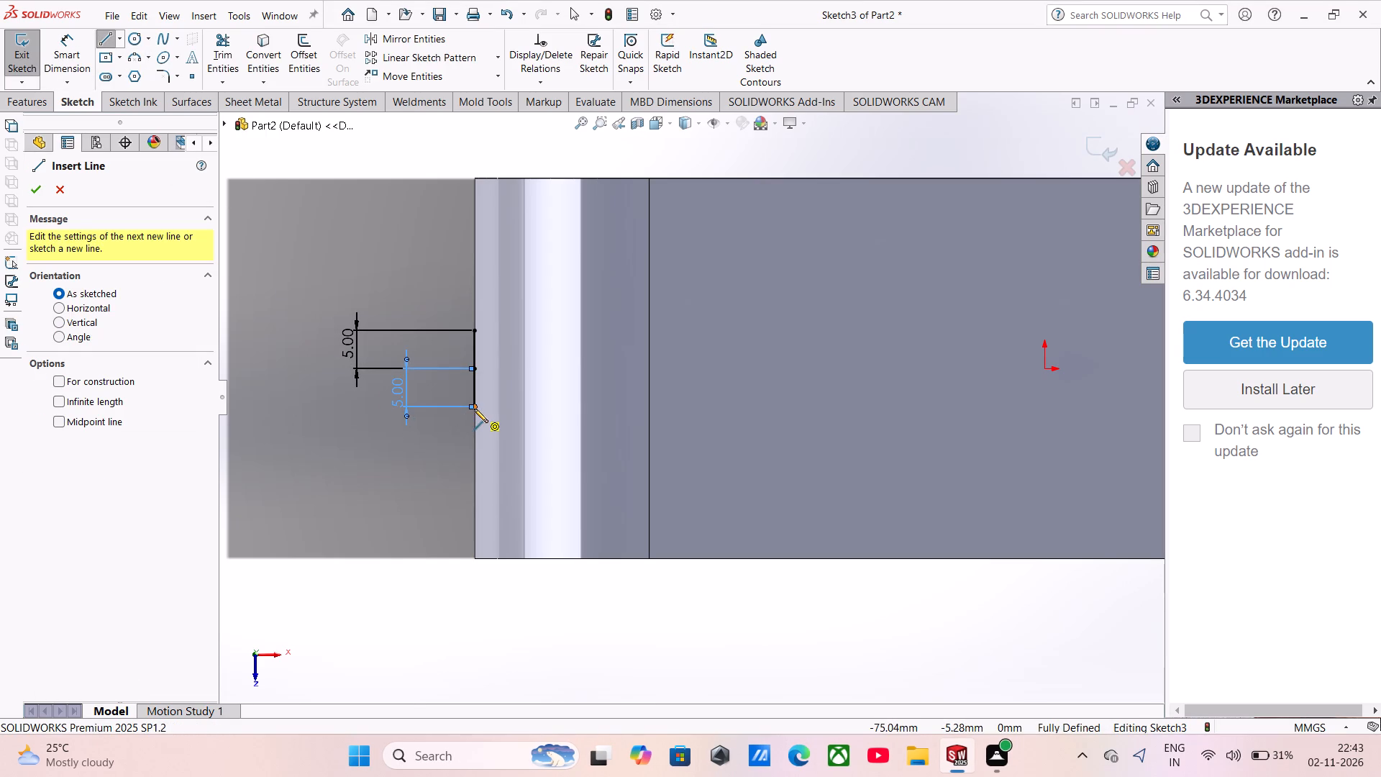
pyautogui.click(474, 409)
pyautogui.click(565, 409)
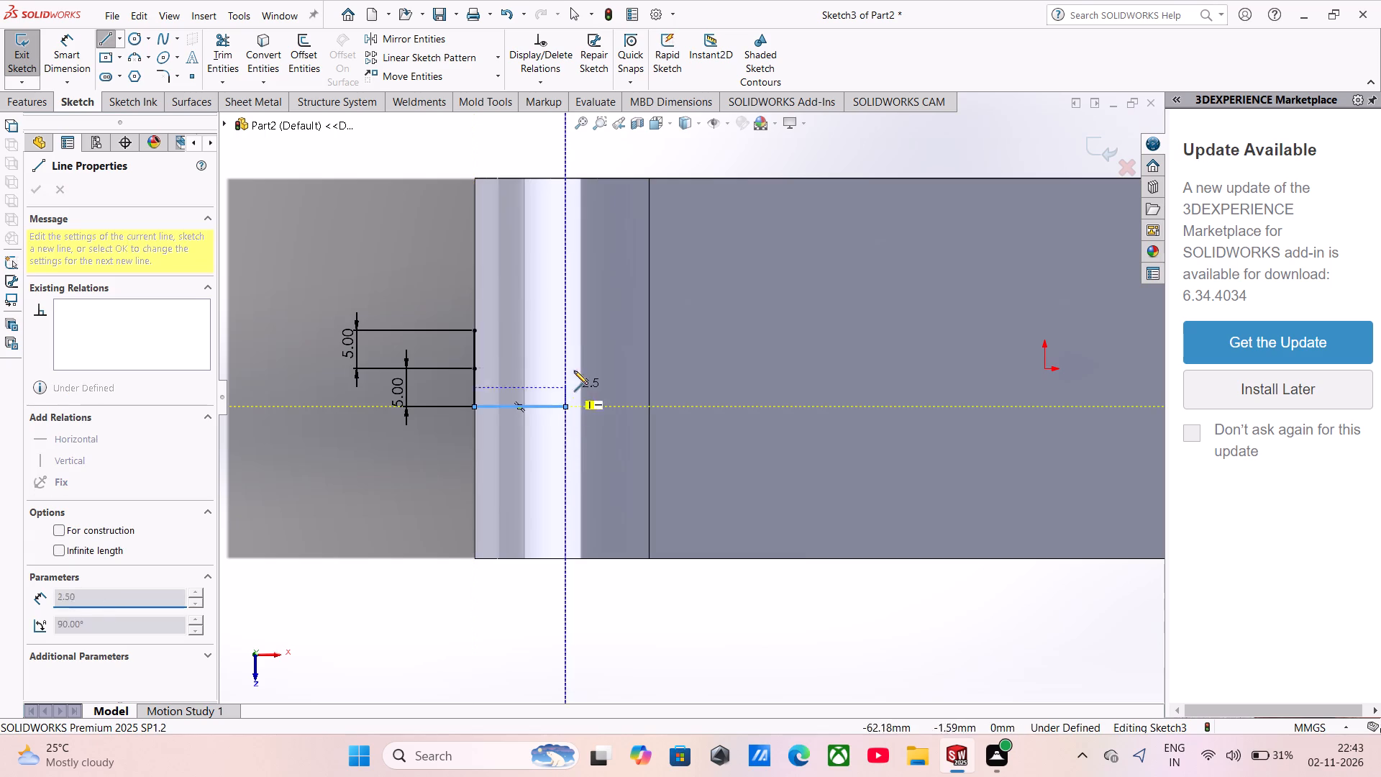
pyautogui.click(568, 328)
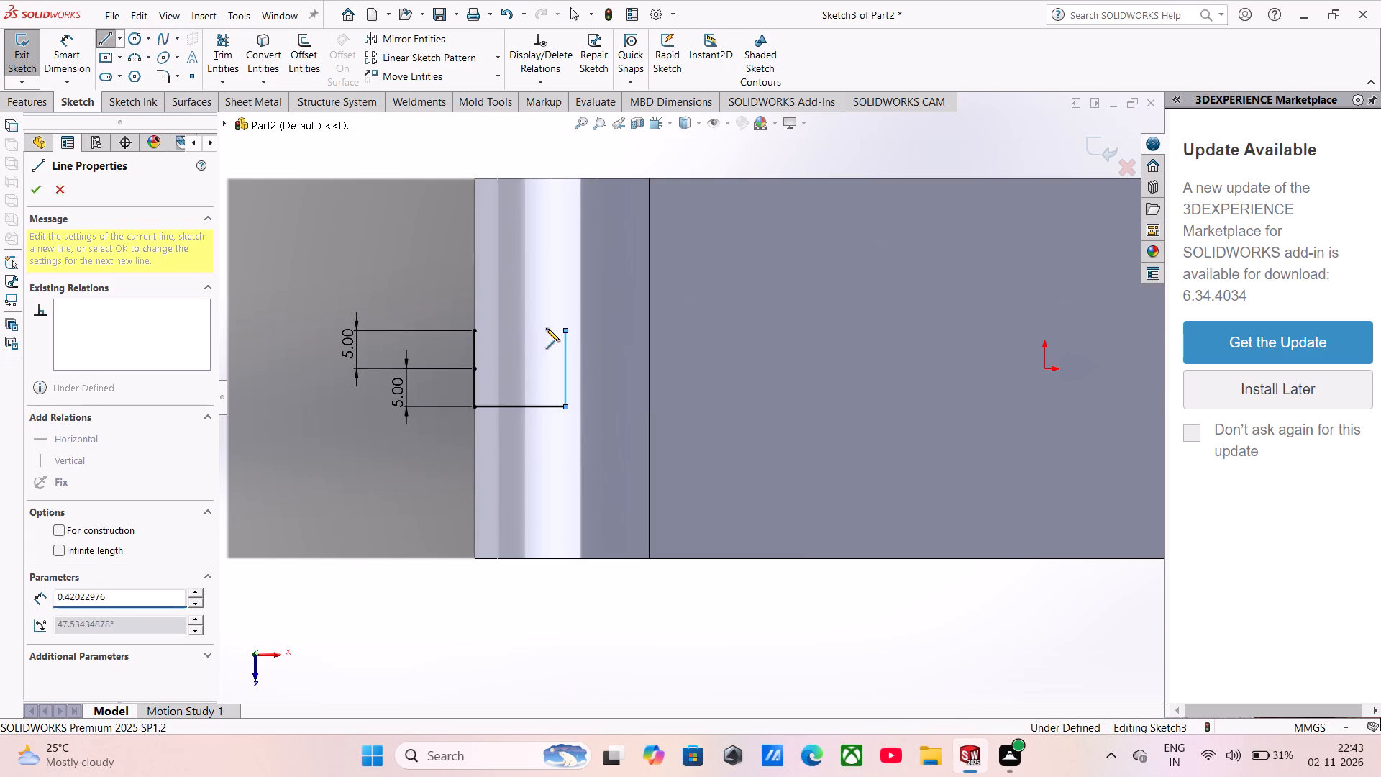
pyautogui.click(474, 330)
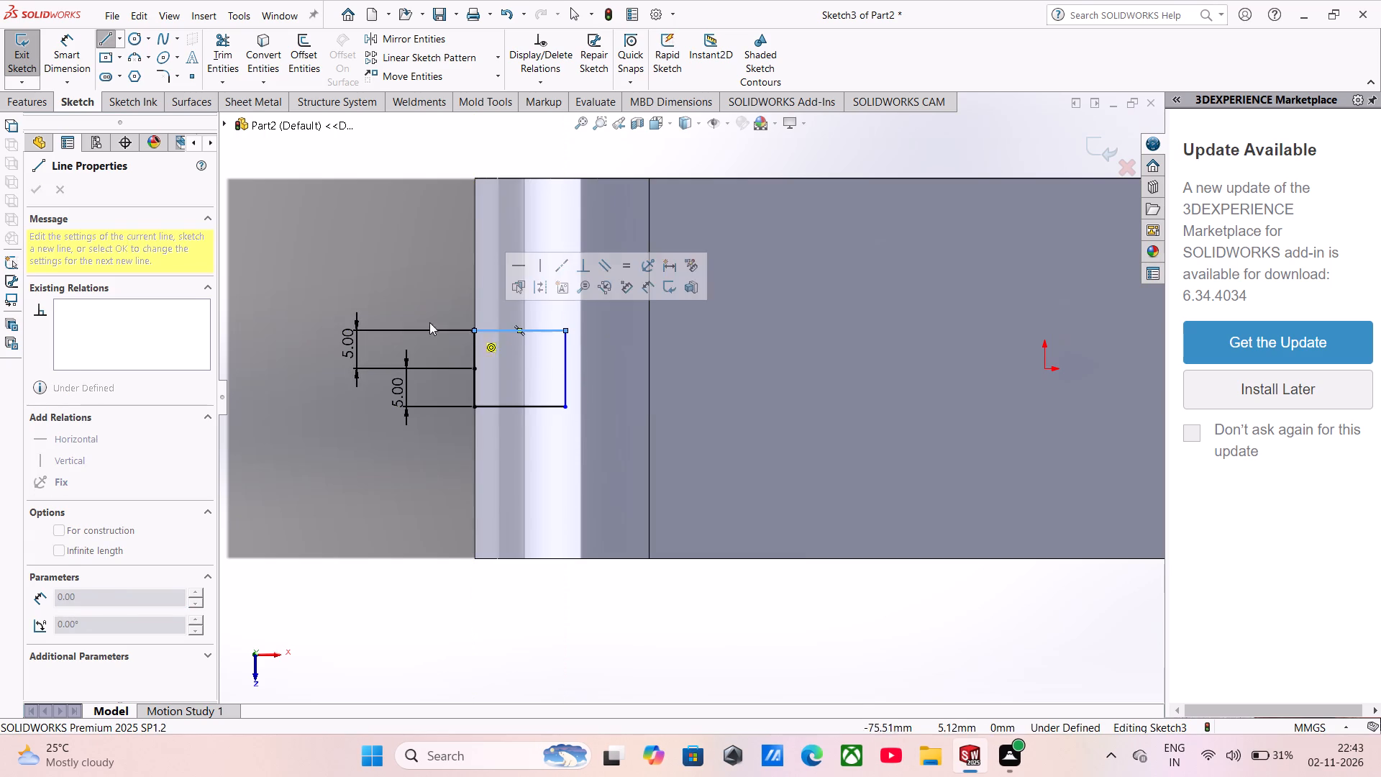
# Dimension the rectangle's lower horizontal side.
pyautogui.click(70, 63)
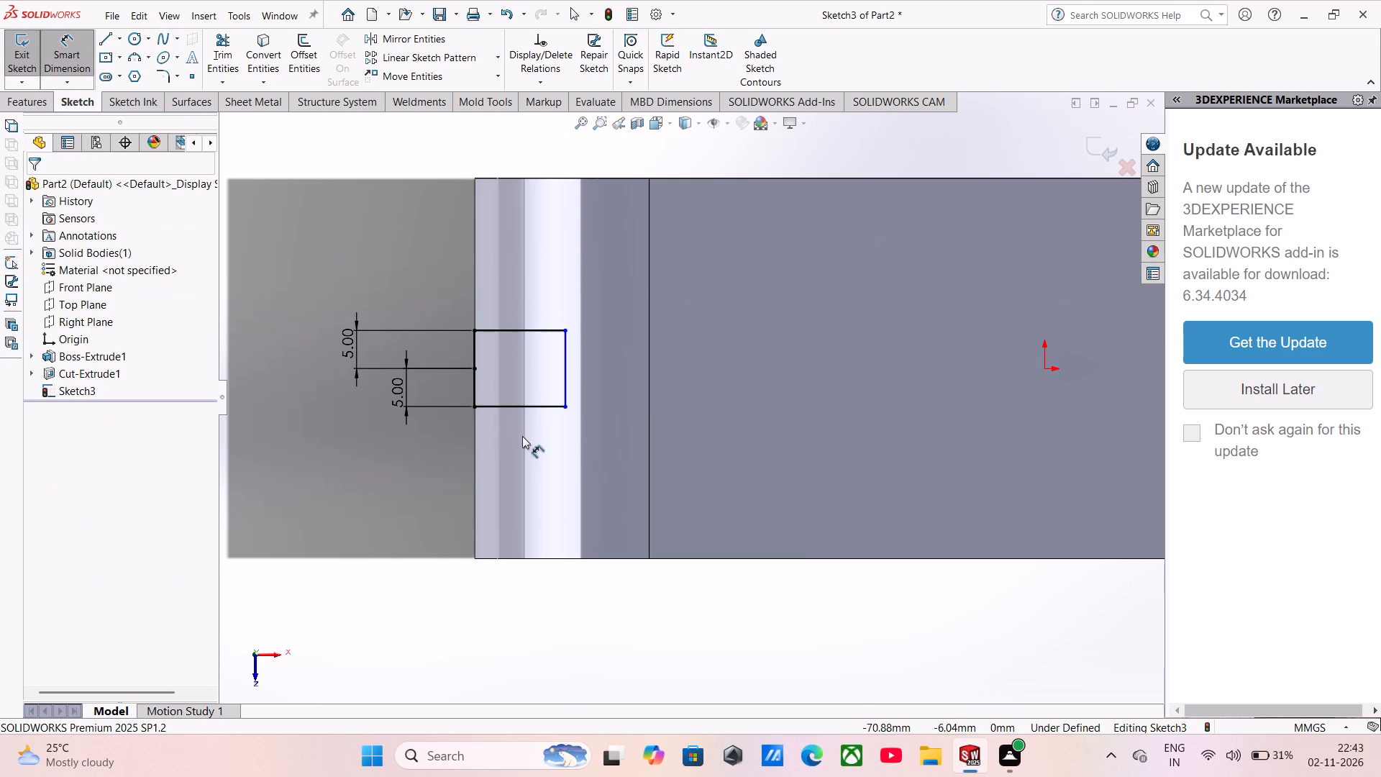
pyautogui.click(519, 403)
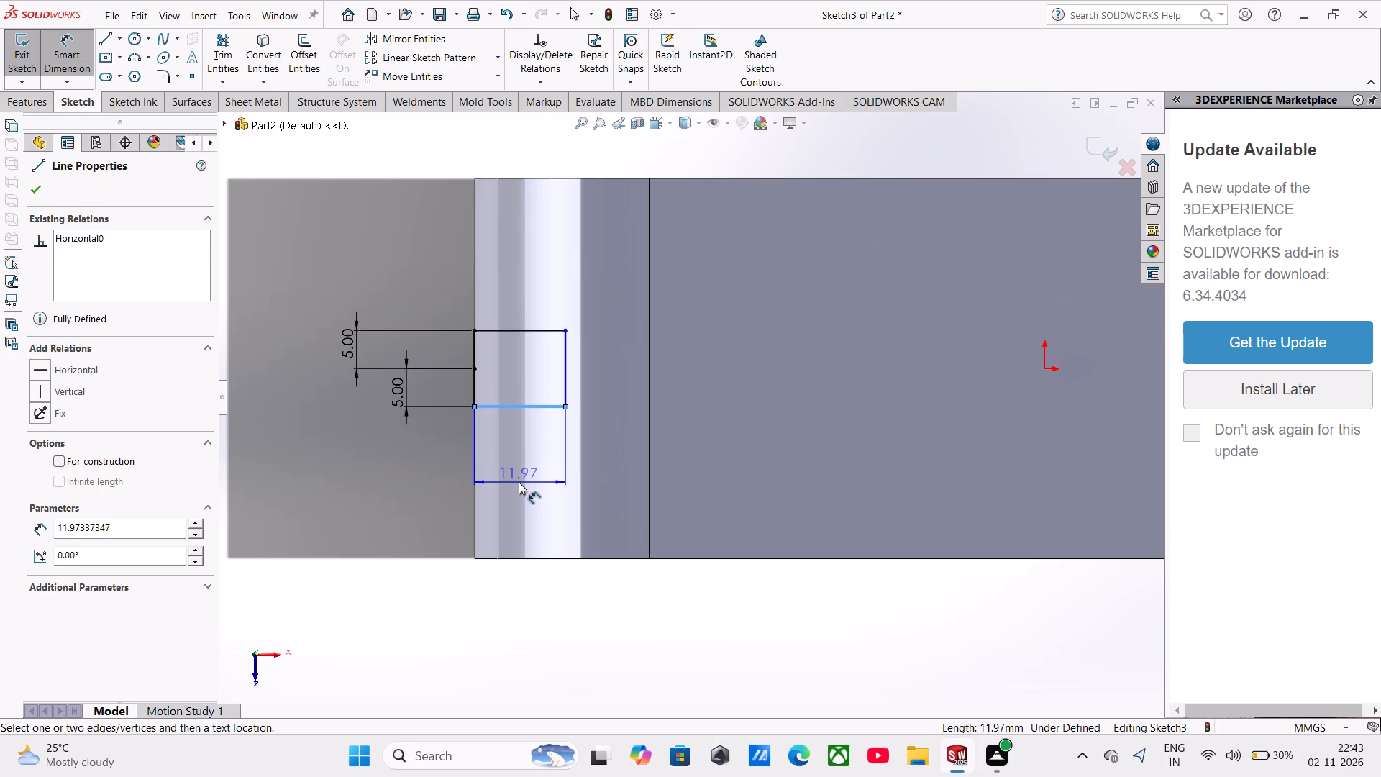
pyautogui.click(519, 482)
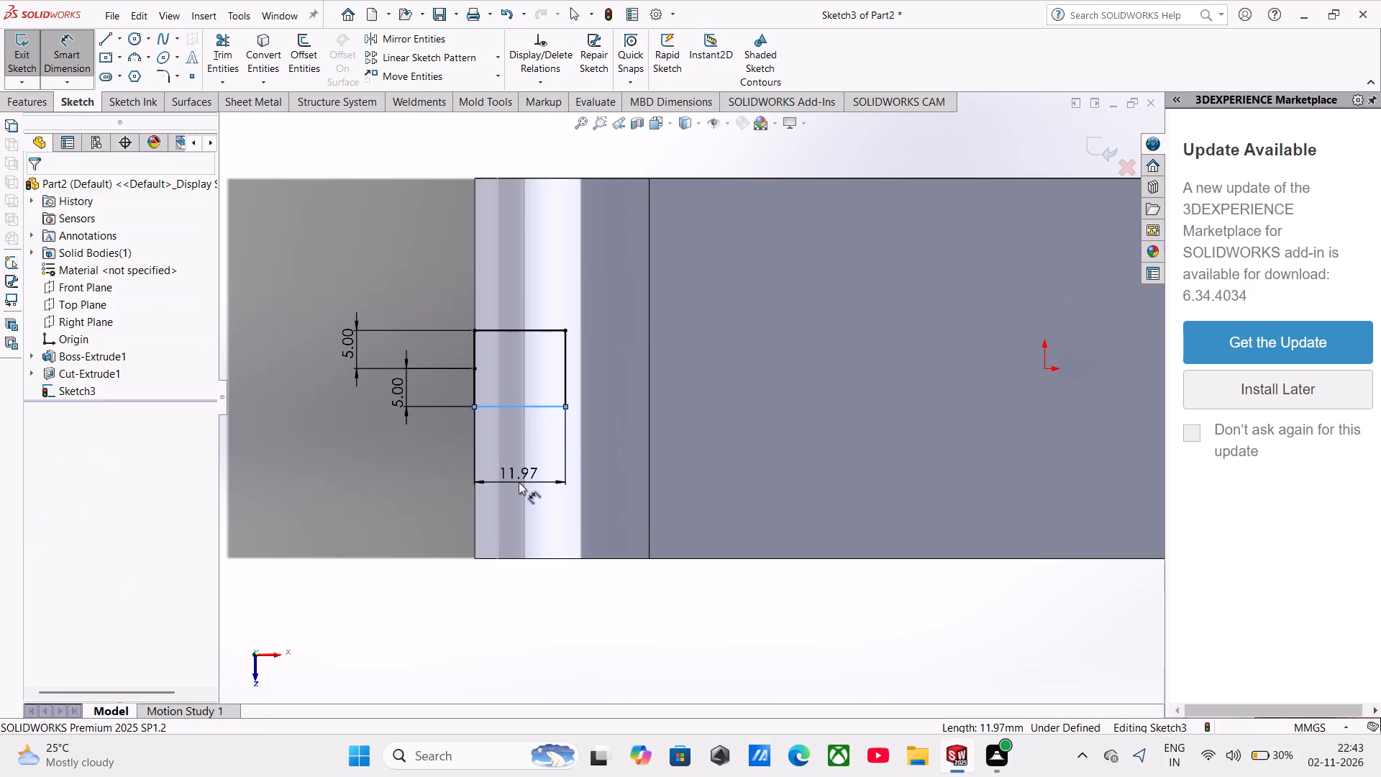
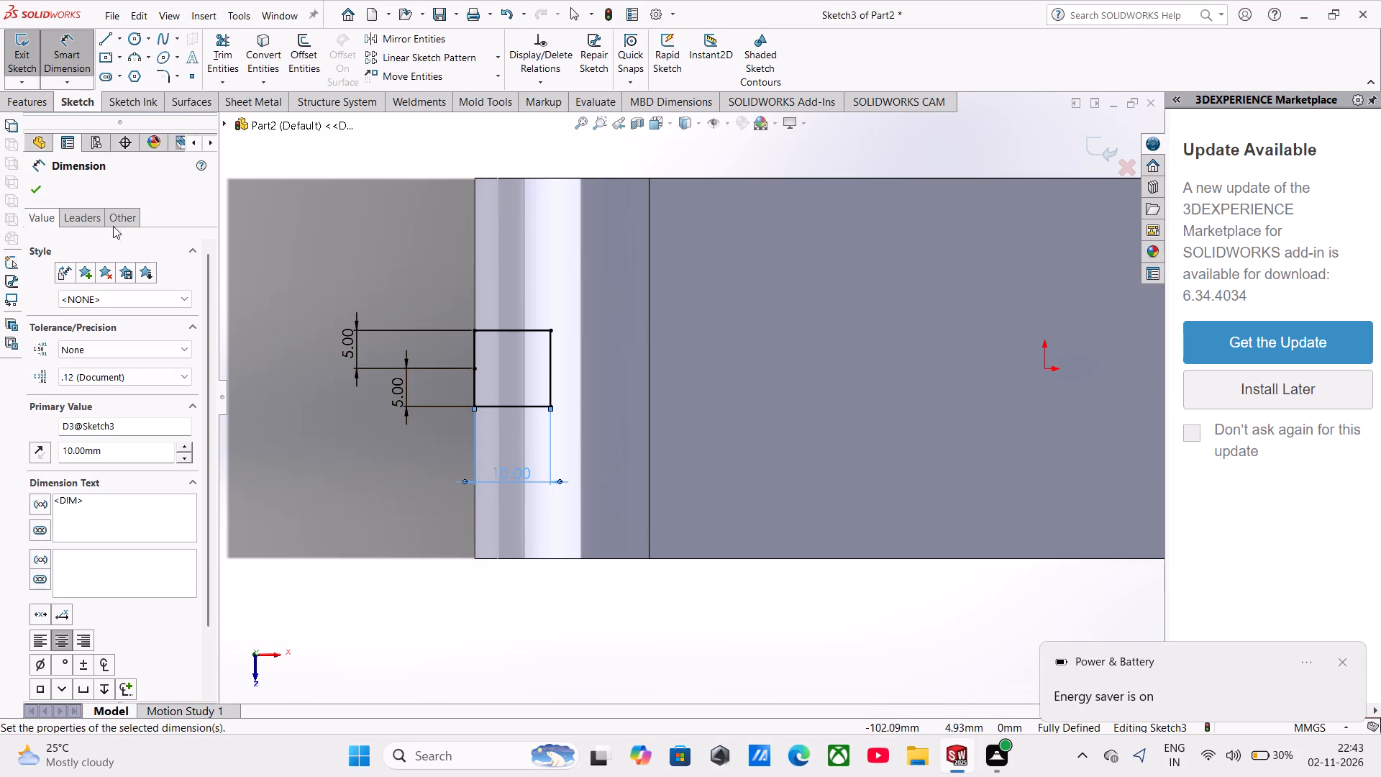
# Cut the 10 mm square sketch through the ring's uncut end with a 50 mm blind Extruded Cut.
pyautogui.click(32, 106)
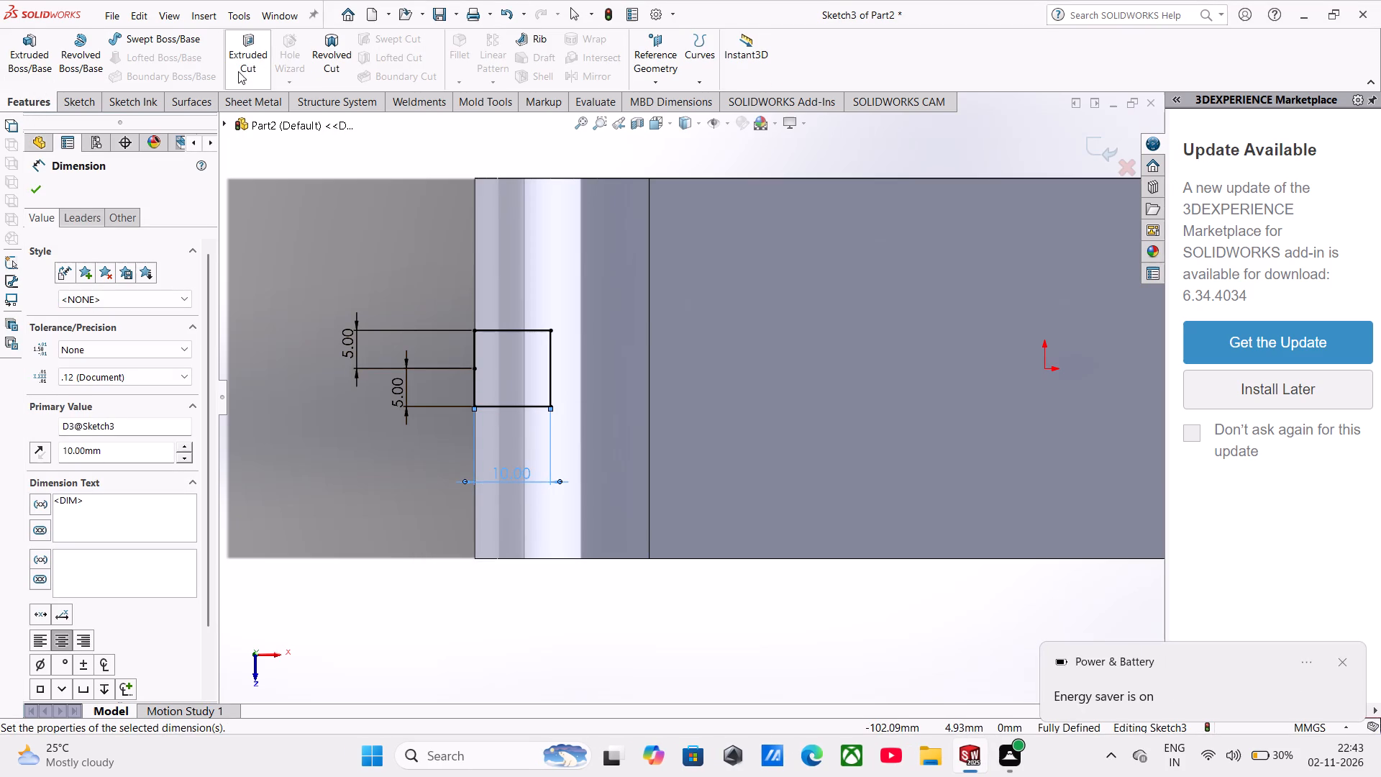
pyautogui.click(238, 71)
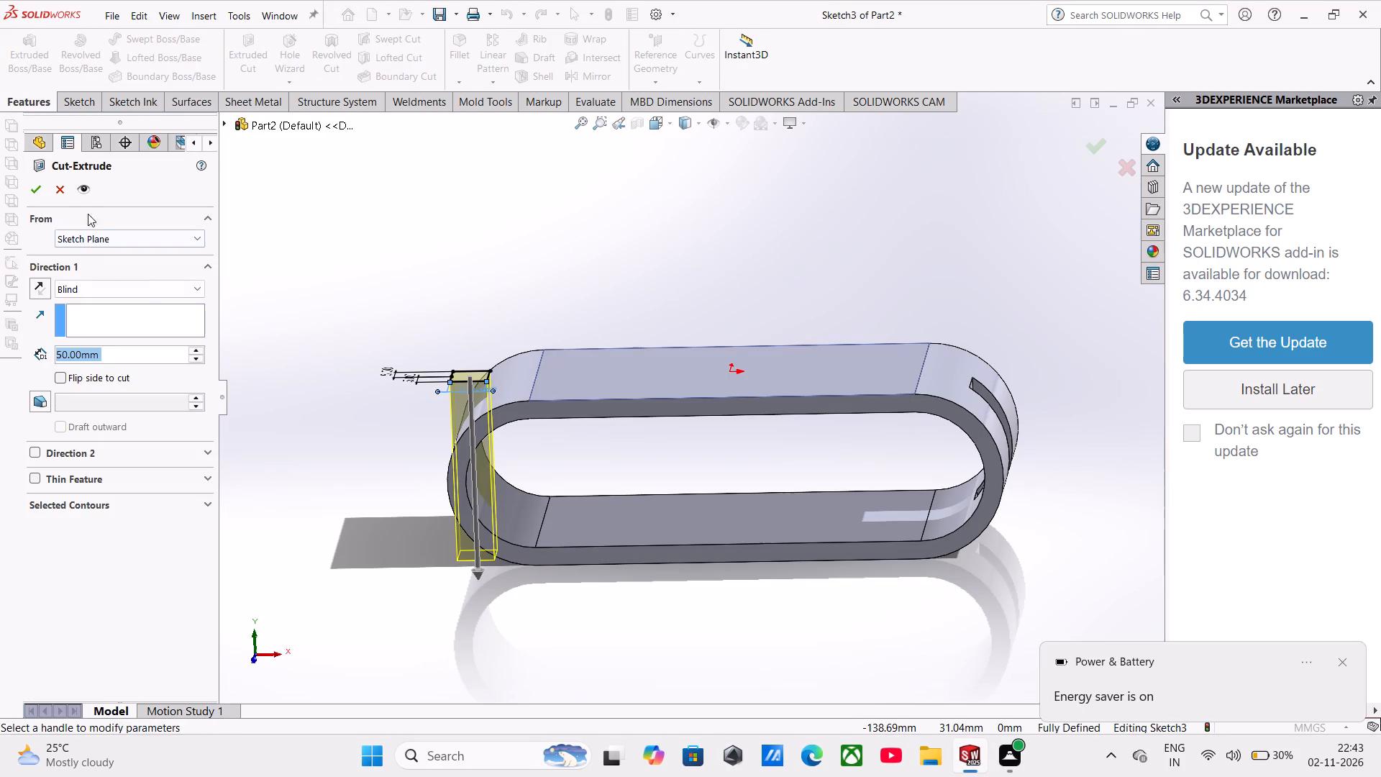
pyautogui.click(42, 186)
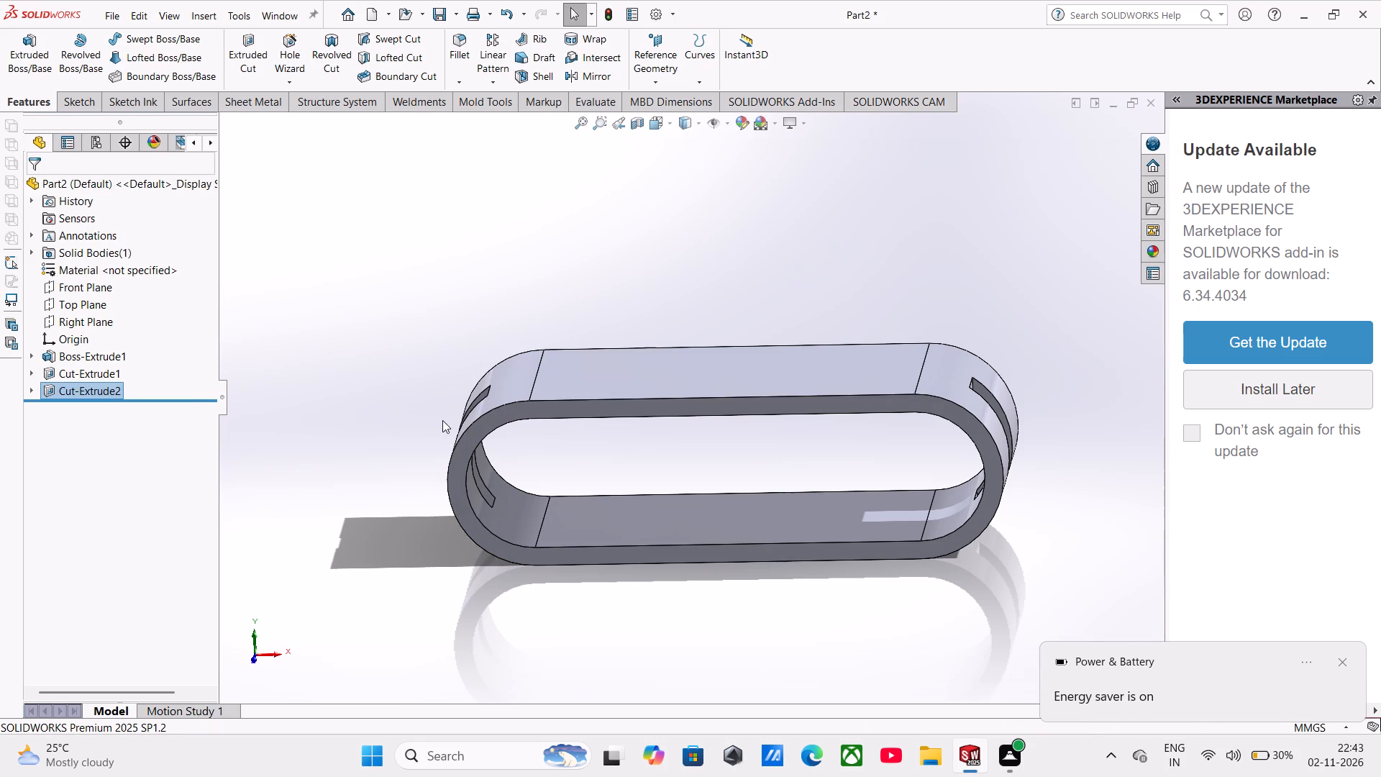
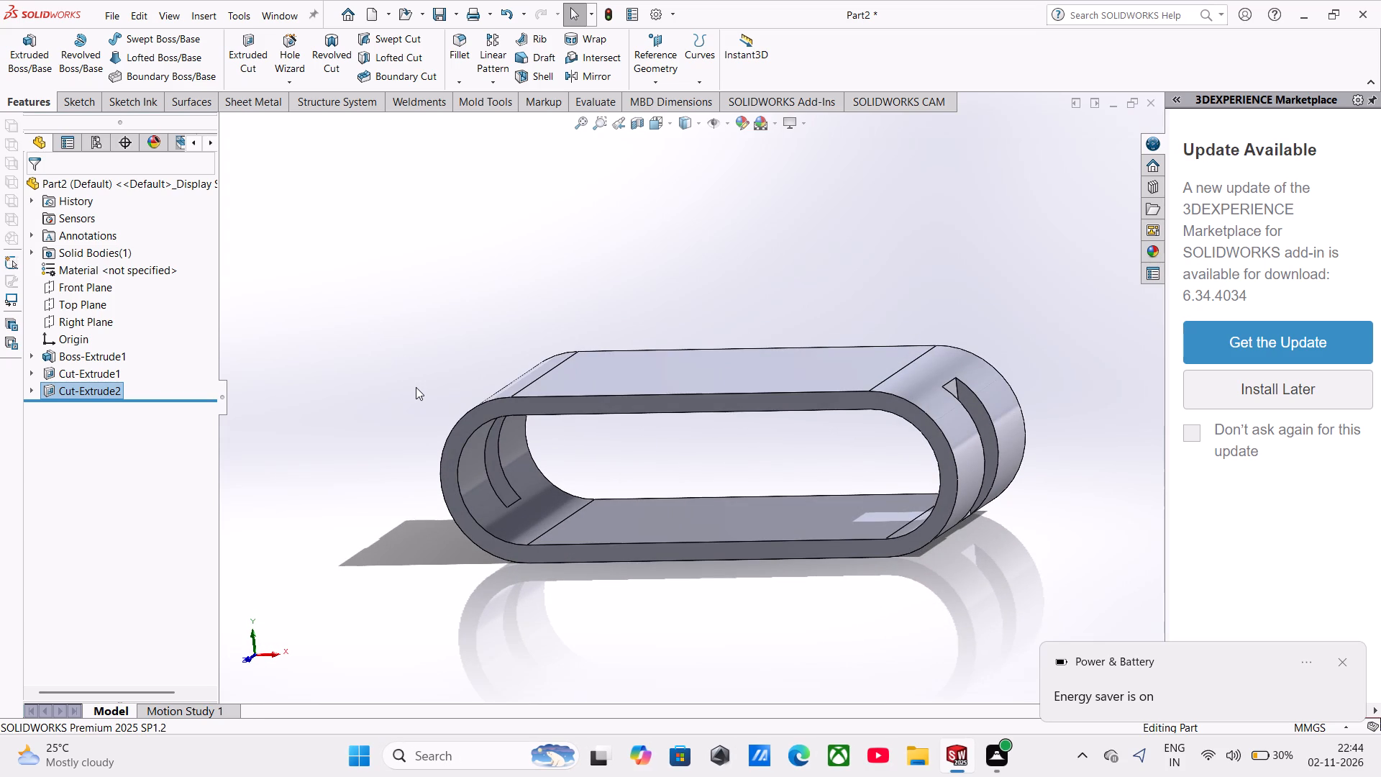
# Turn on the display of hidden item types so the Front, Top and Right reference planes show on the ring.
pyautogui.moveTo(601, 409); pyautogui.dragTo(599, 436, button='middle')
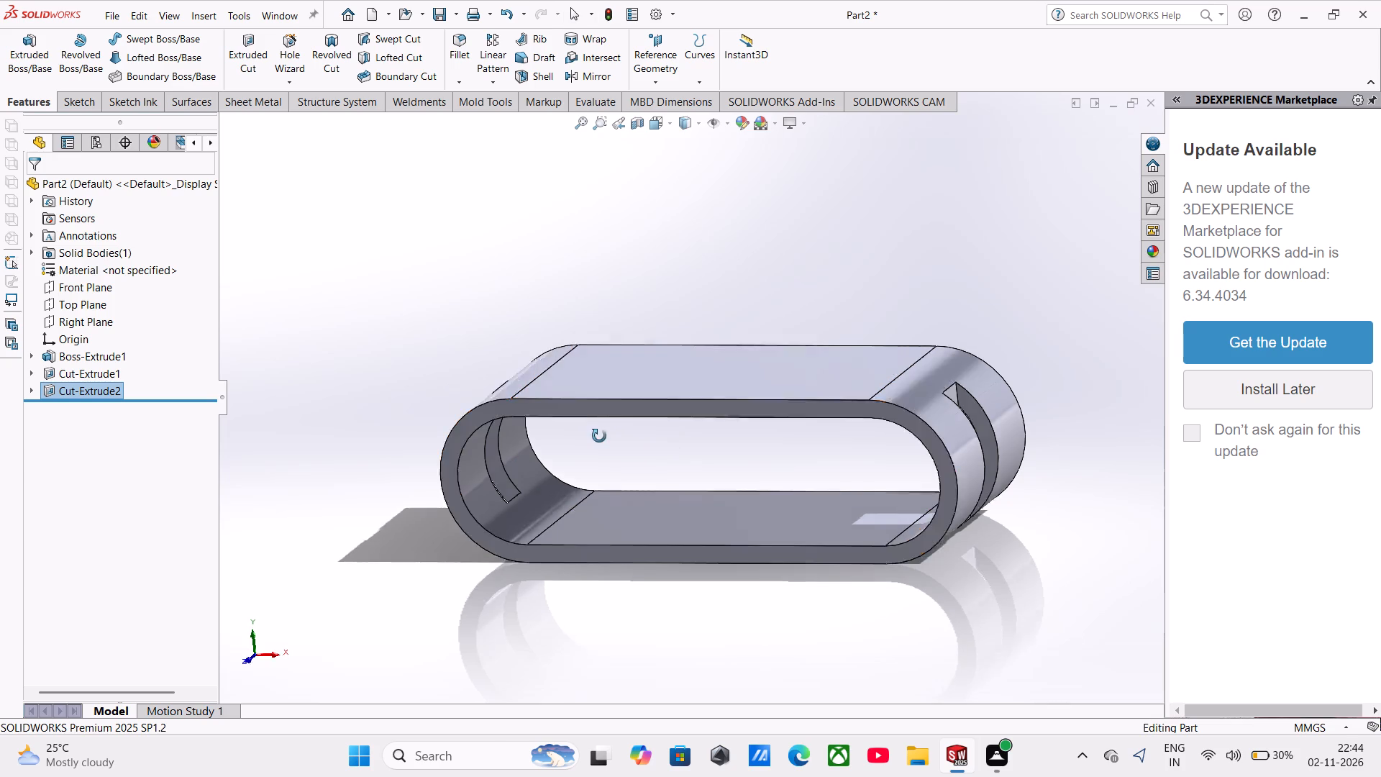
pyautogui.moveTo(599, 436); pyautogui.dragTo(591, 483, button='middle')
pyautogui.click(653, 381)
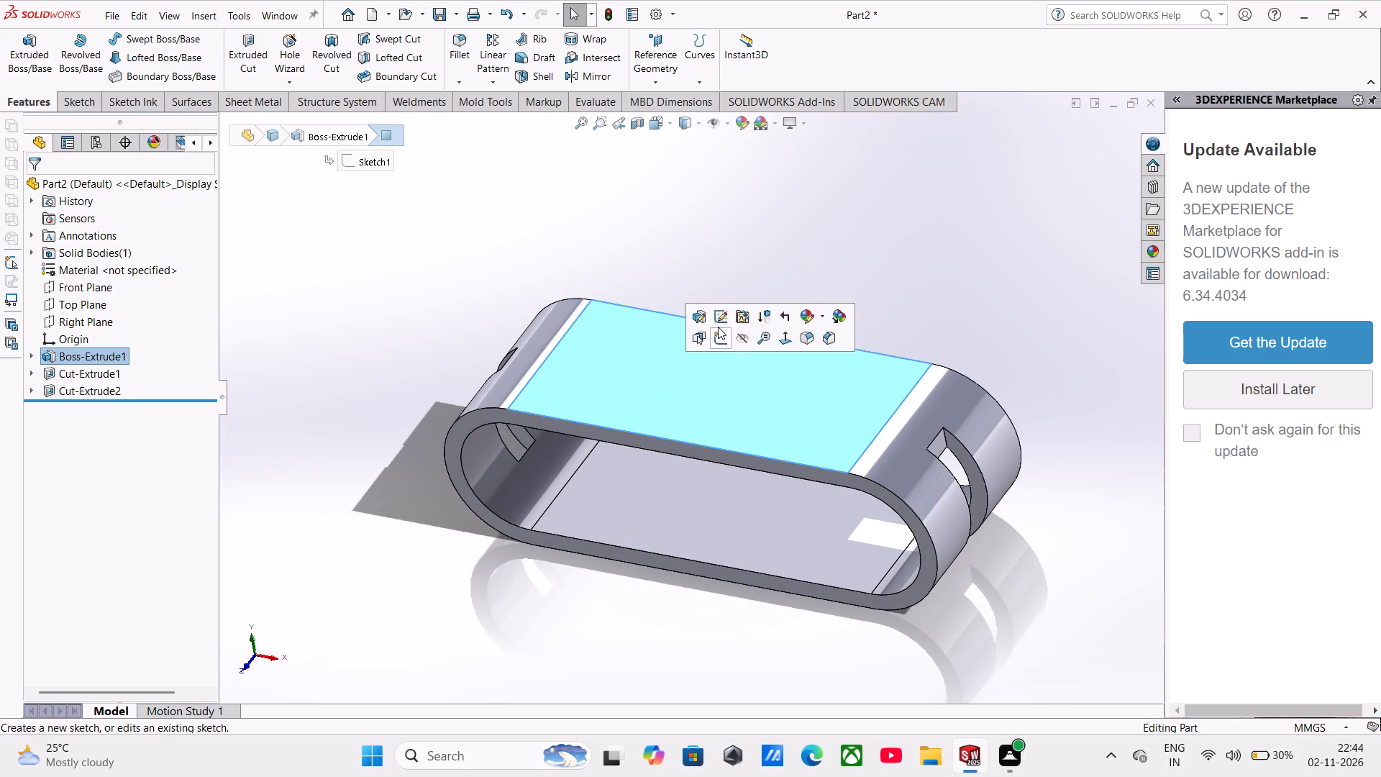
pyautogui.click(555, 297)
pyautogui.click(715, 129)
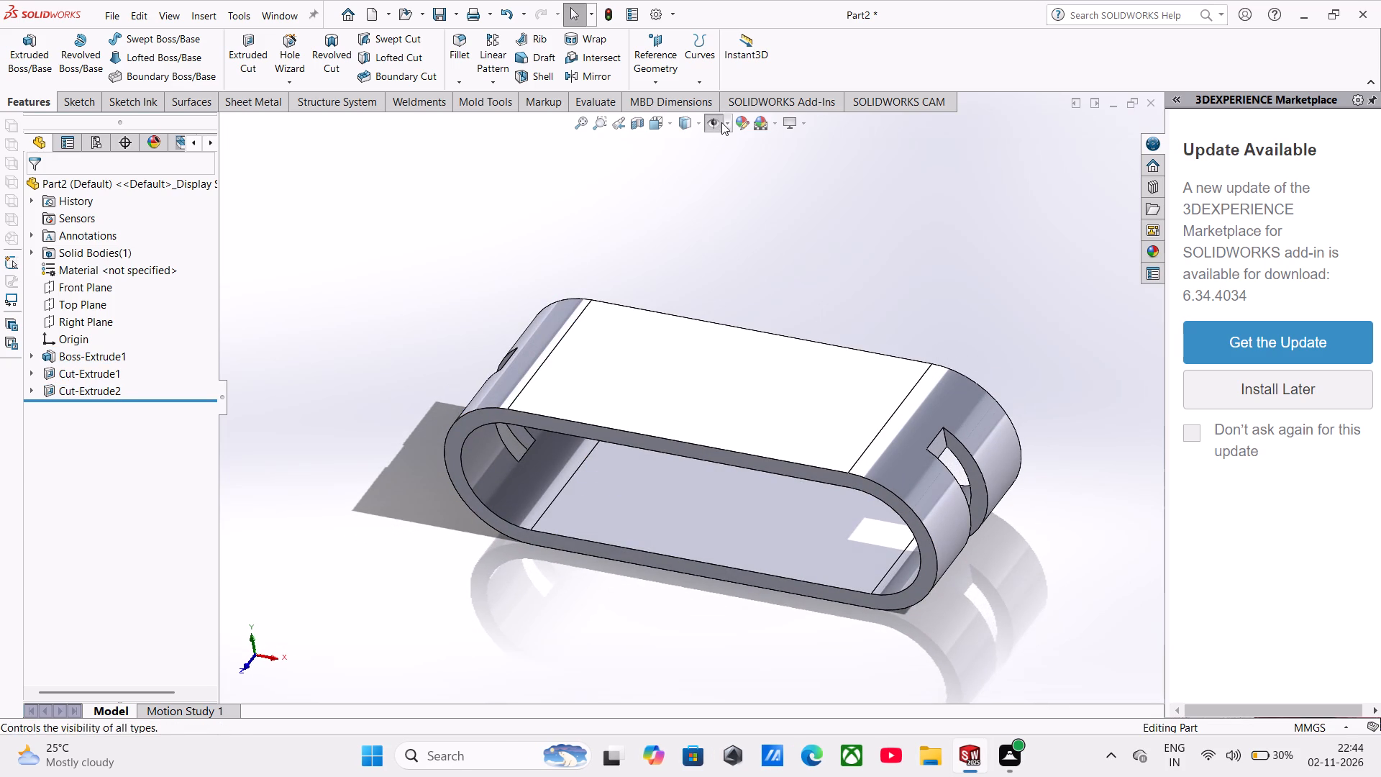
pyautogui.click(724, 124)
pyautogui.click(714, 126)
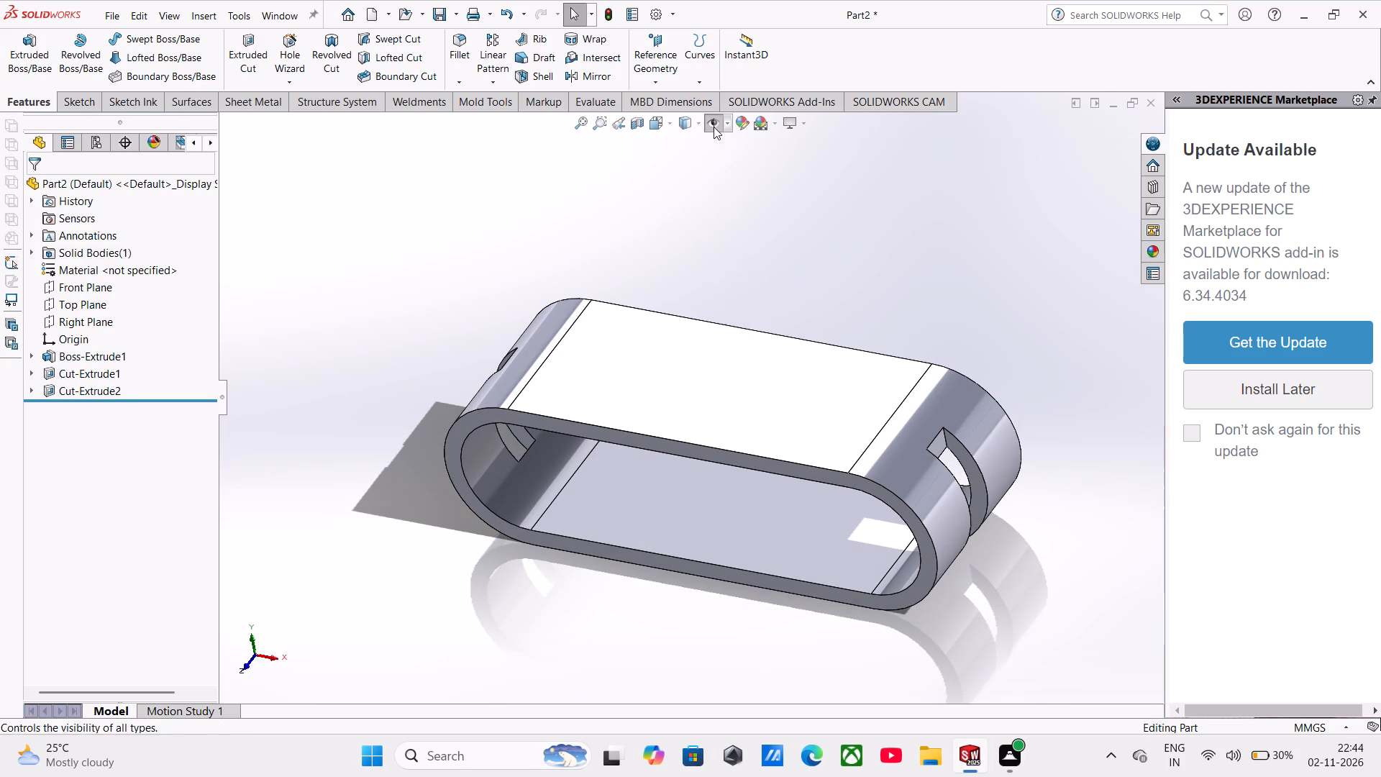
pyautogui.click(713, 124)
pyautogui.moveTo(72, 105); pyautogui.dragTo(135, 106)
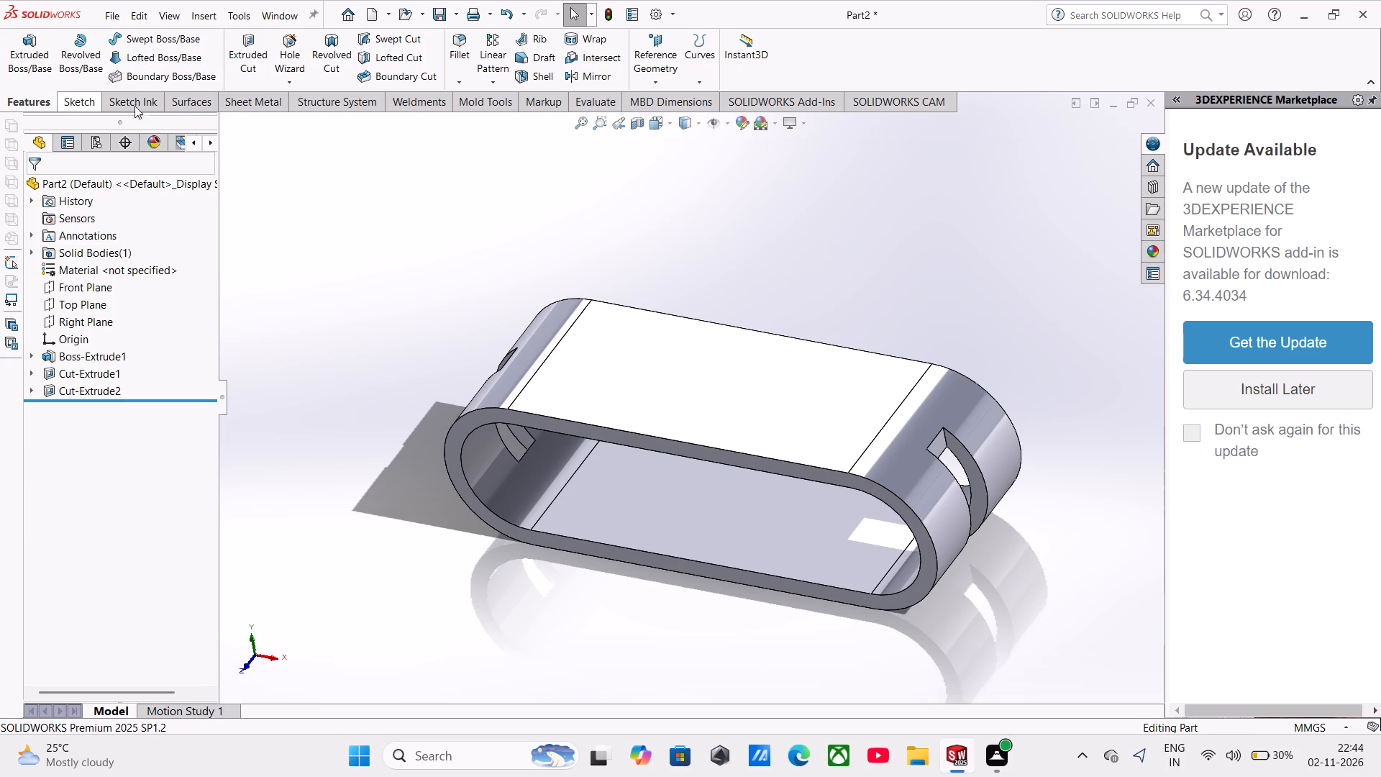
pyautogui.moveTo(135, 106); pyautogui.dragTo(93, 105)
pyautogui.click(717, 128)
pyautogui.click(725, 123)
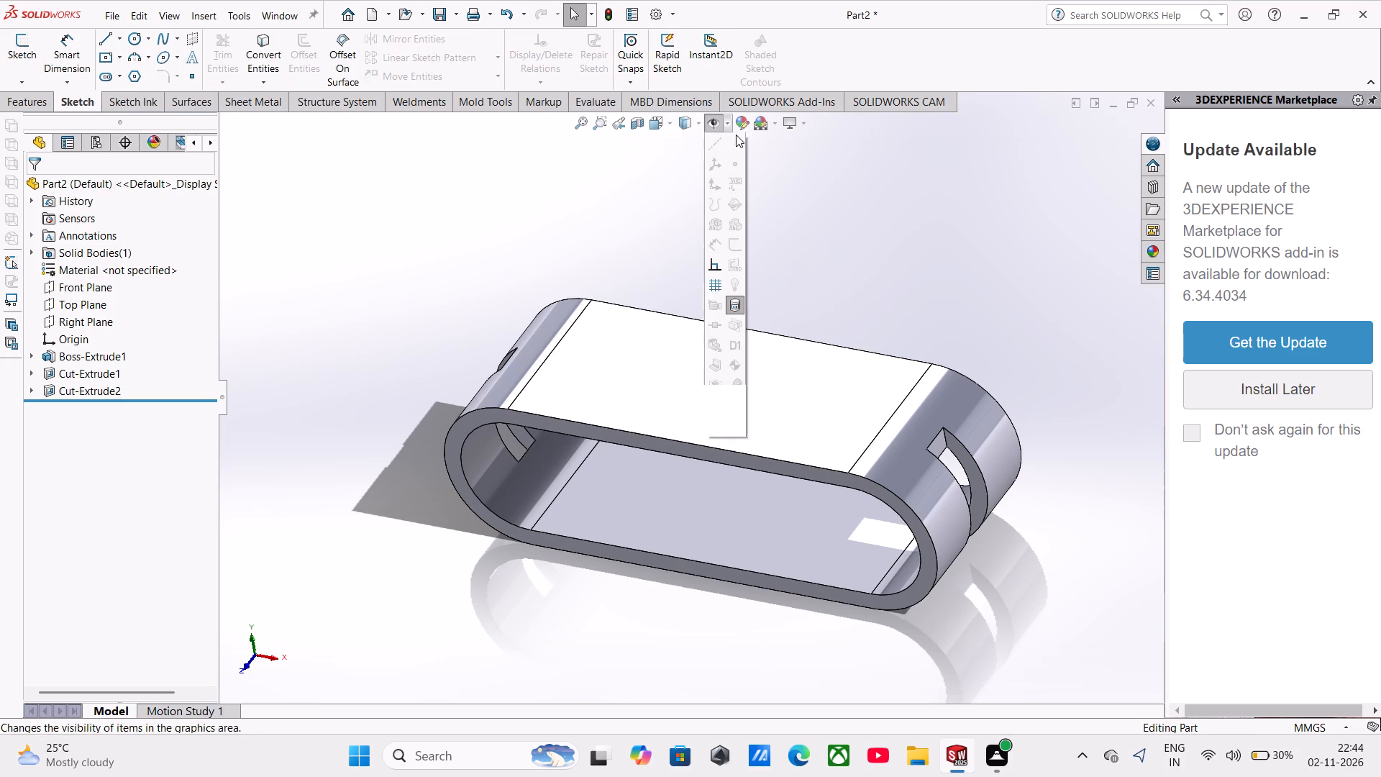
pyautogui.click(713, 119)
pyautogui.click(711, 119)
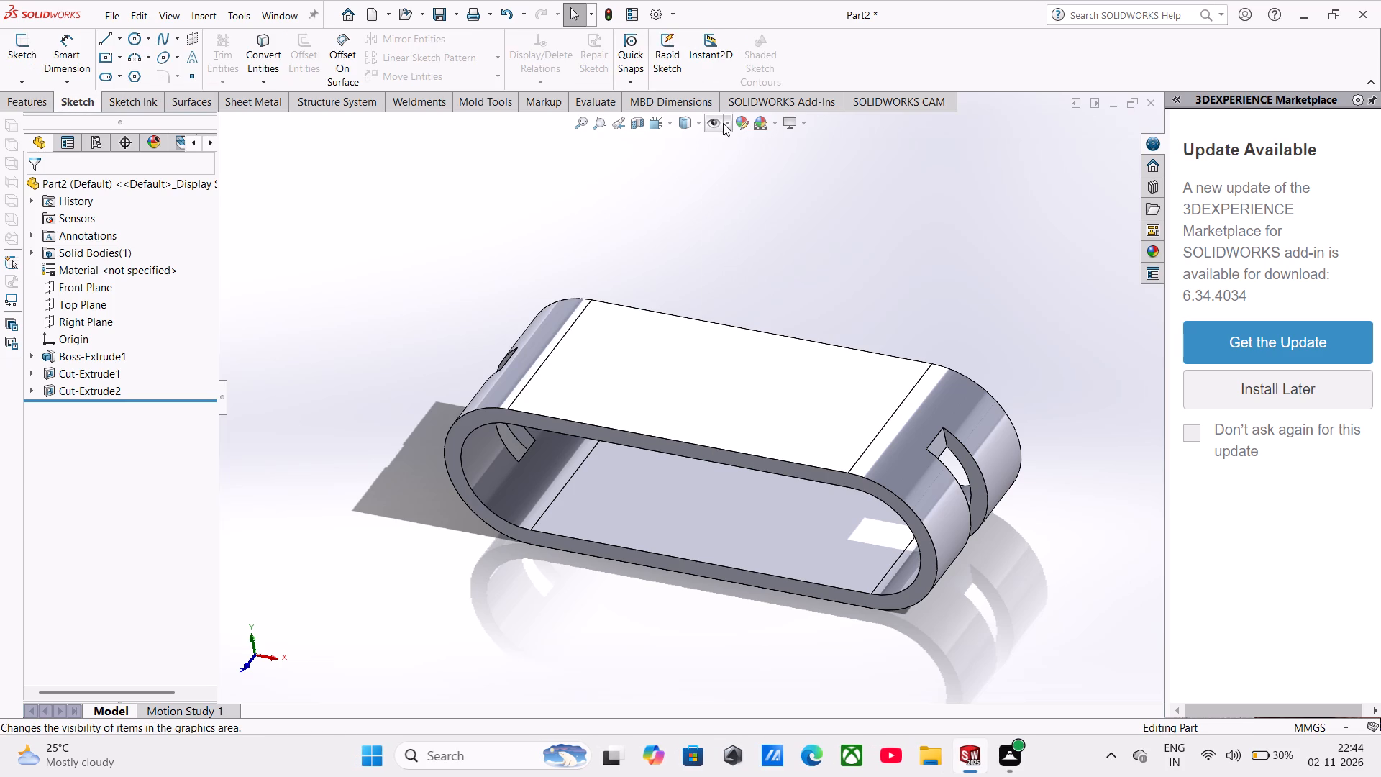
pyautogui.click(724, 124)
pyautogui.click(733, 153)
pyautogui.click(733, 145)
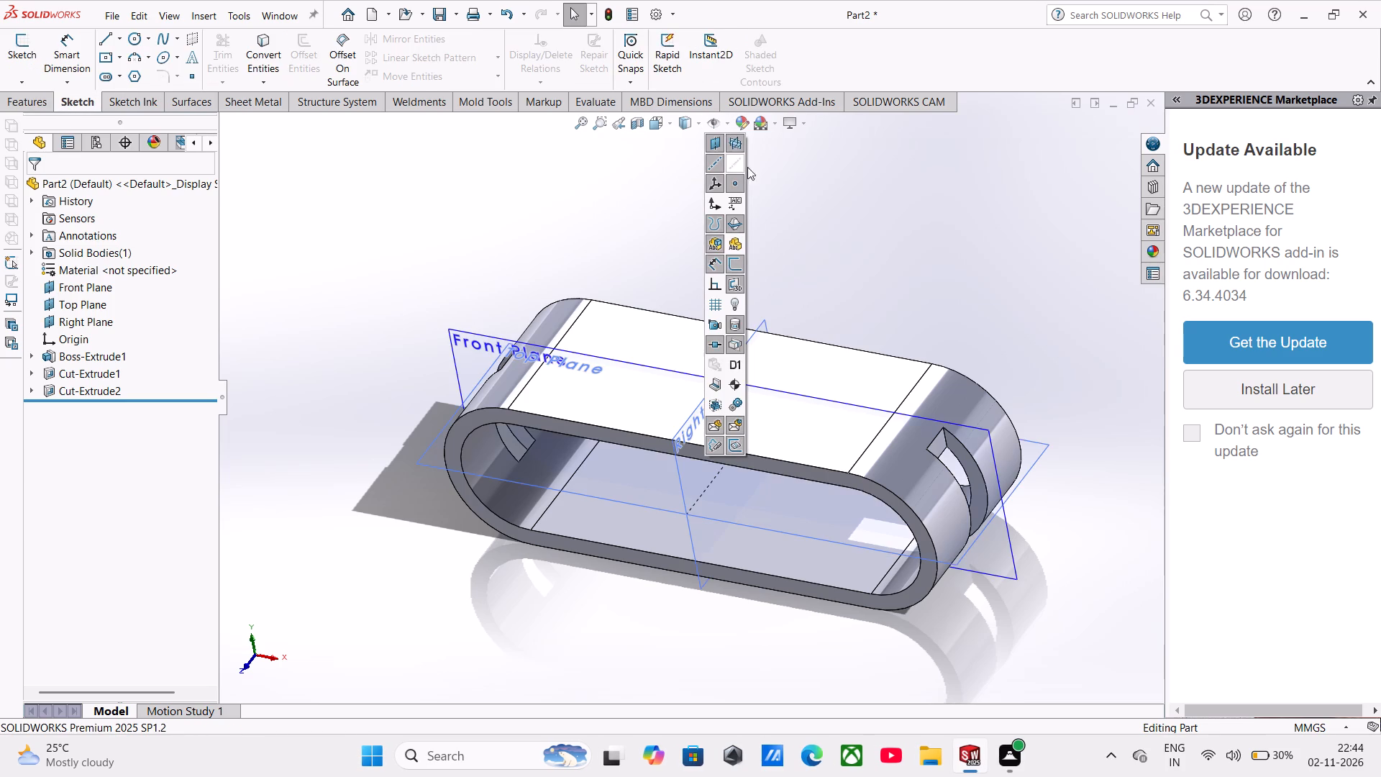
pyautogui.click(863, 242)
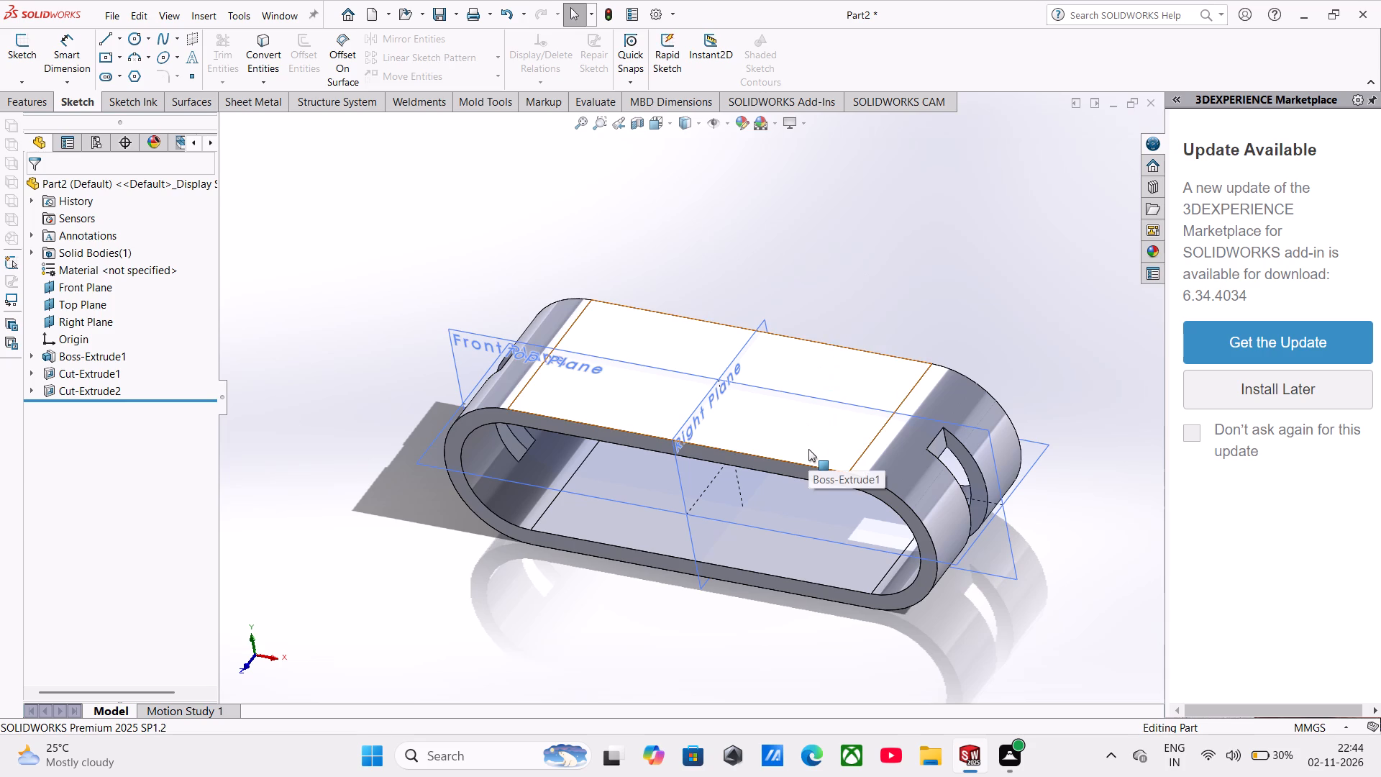
# With reference planes hidden, sketch two concentric circles, radii about 11 mm and 3.6 mm, centred at the origin on the ring's flat upper face.
pyautogui.scroll(-2, 806, 450)
pyautogui.click(770, 420)
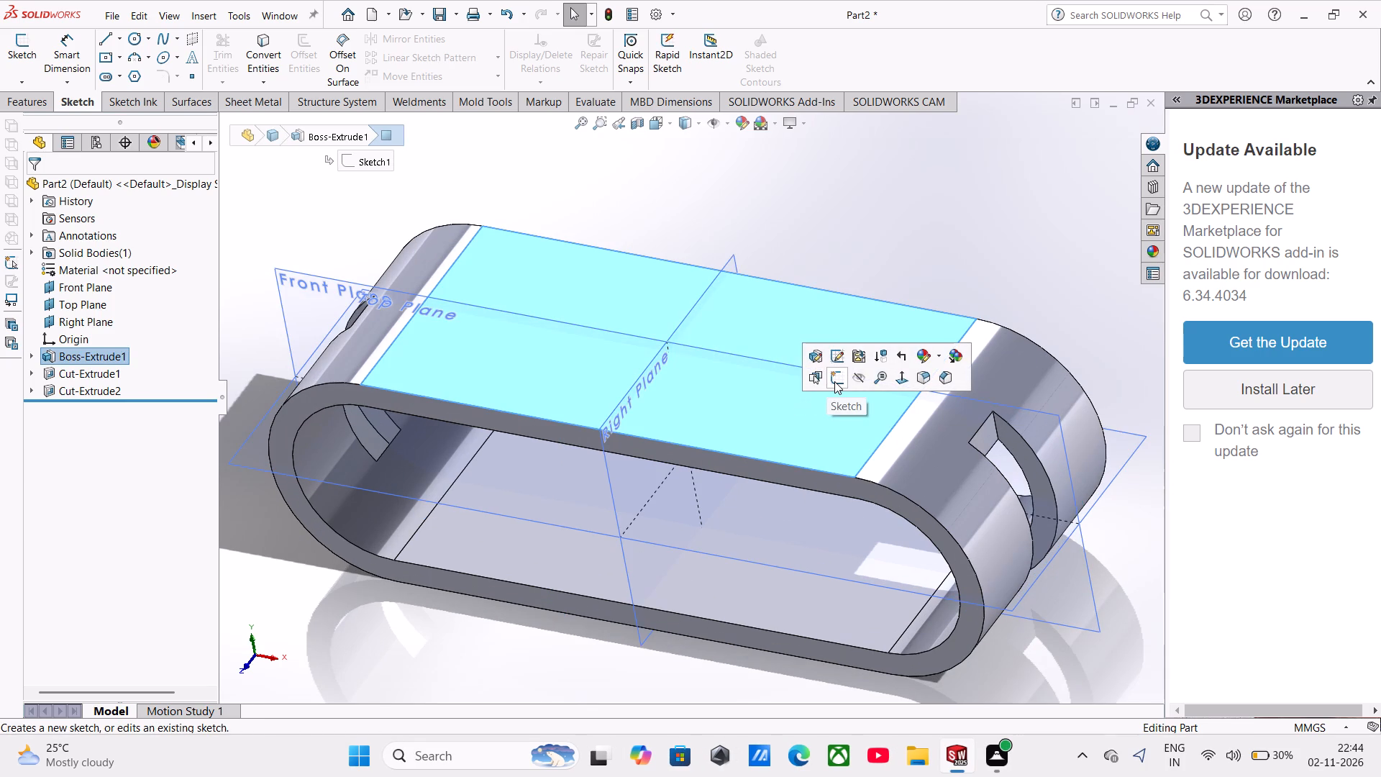
pyautogui.click(834, 381)
pyautogui.click(770, 247)
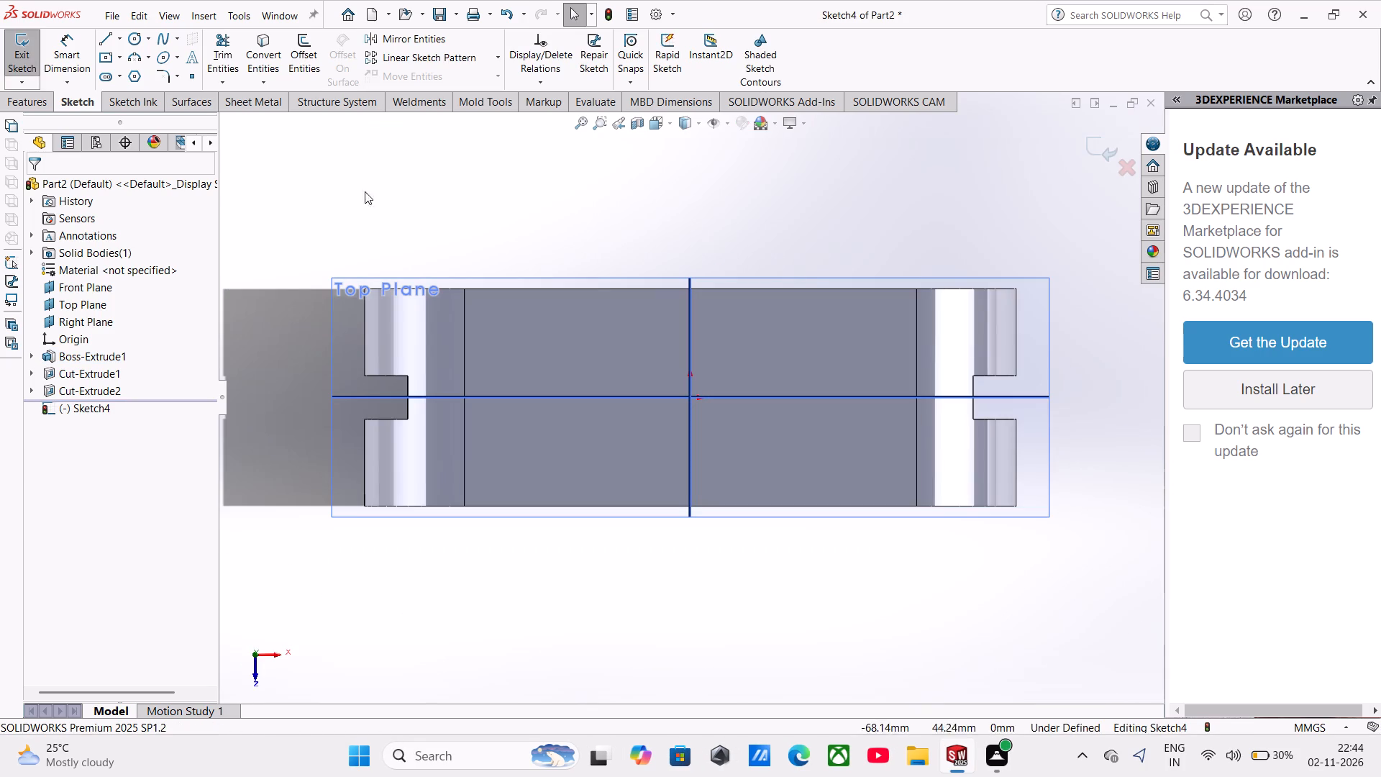
pyautogui.click(144, 47)
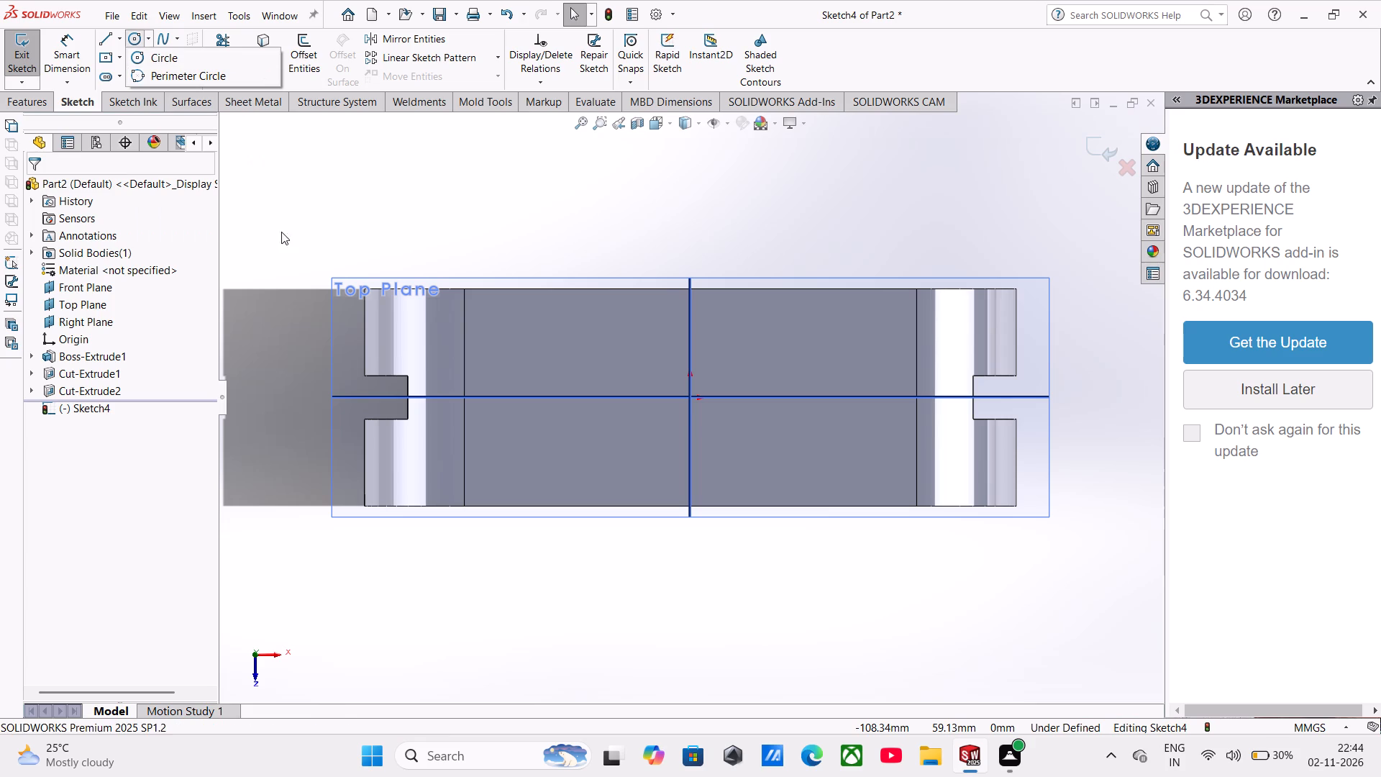
pyautogui.click(160, 63)
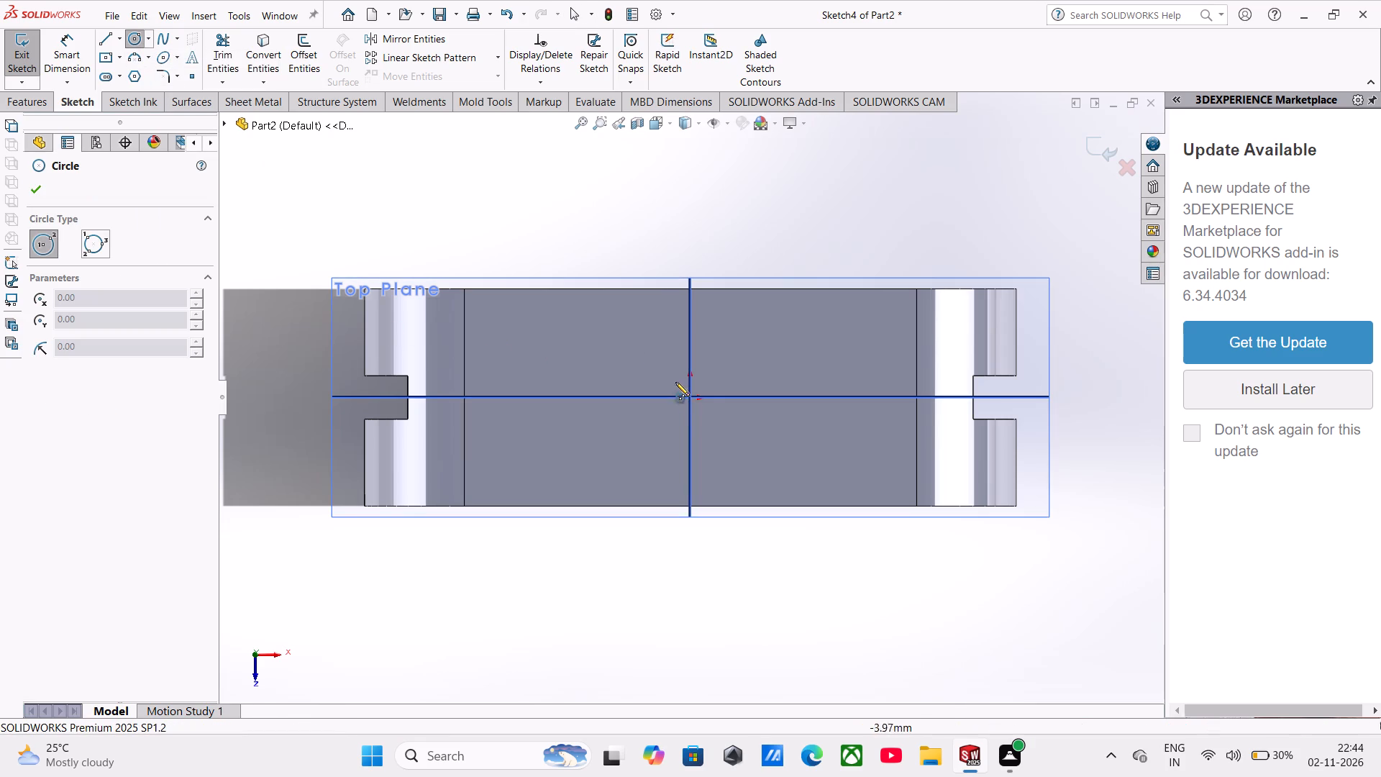
pyautogui.scroll(-4, 690, 409)
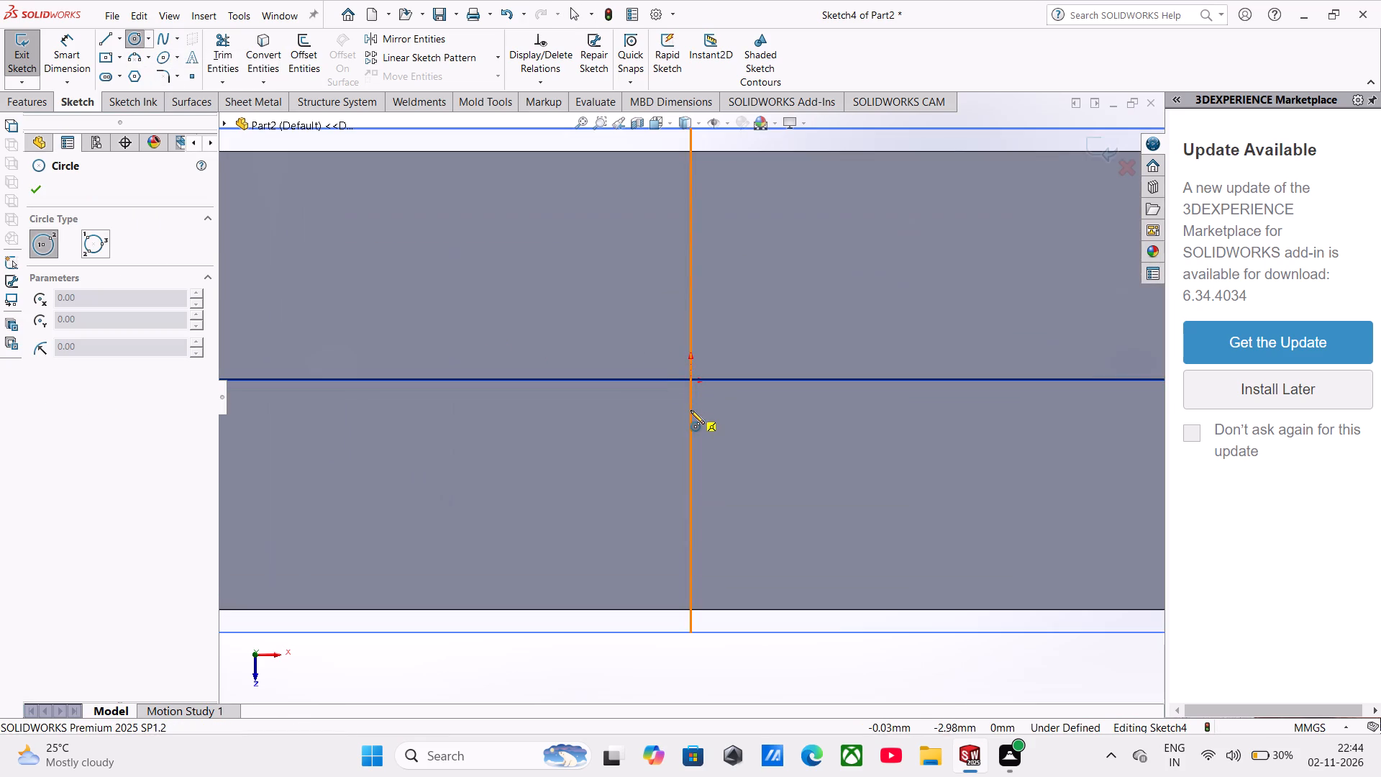
pyautogui.click(709, 130)
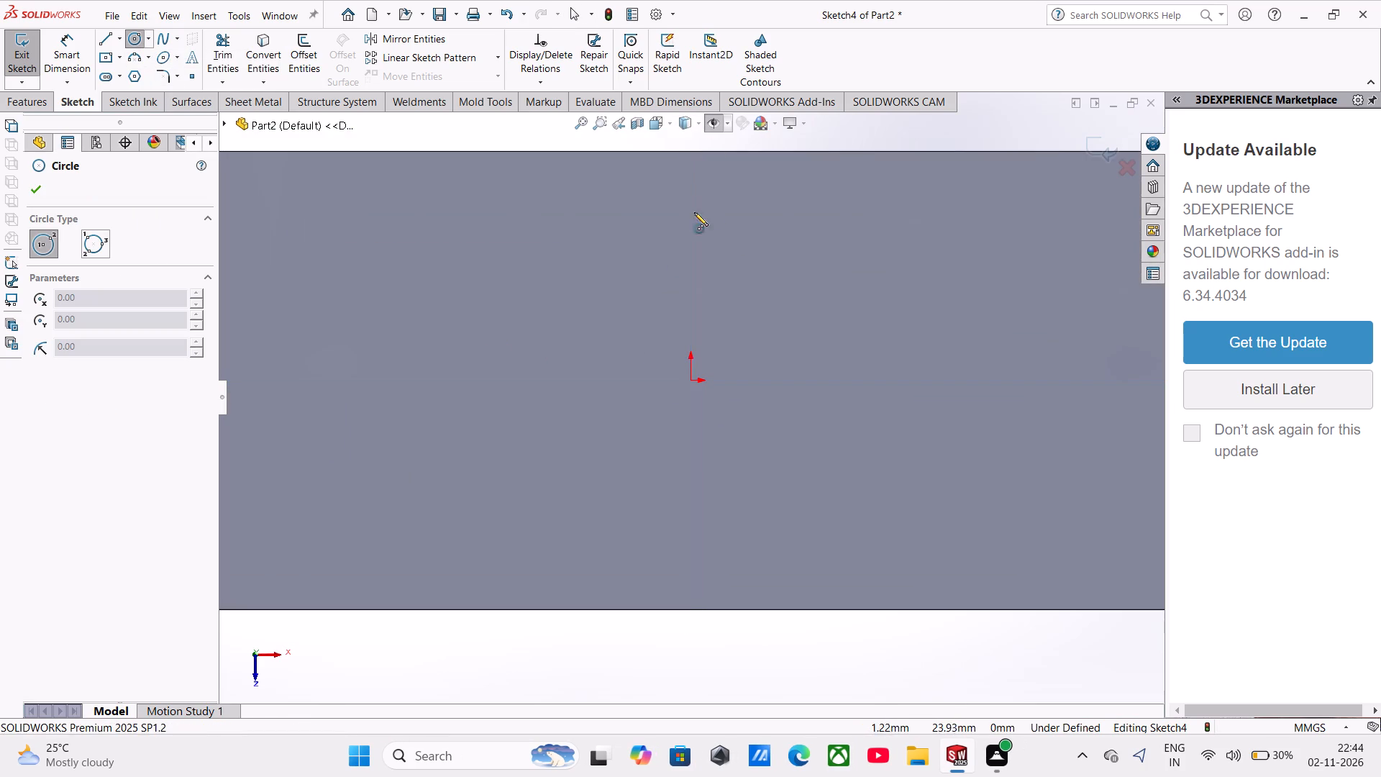
pyautogui.click(691, 383)
pyautogui.click(738, 469)
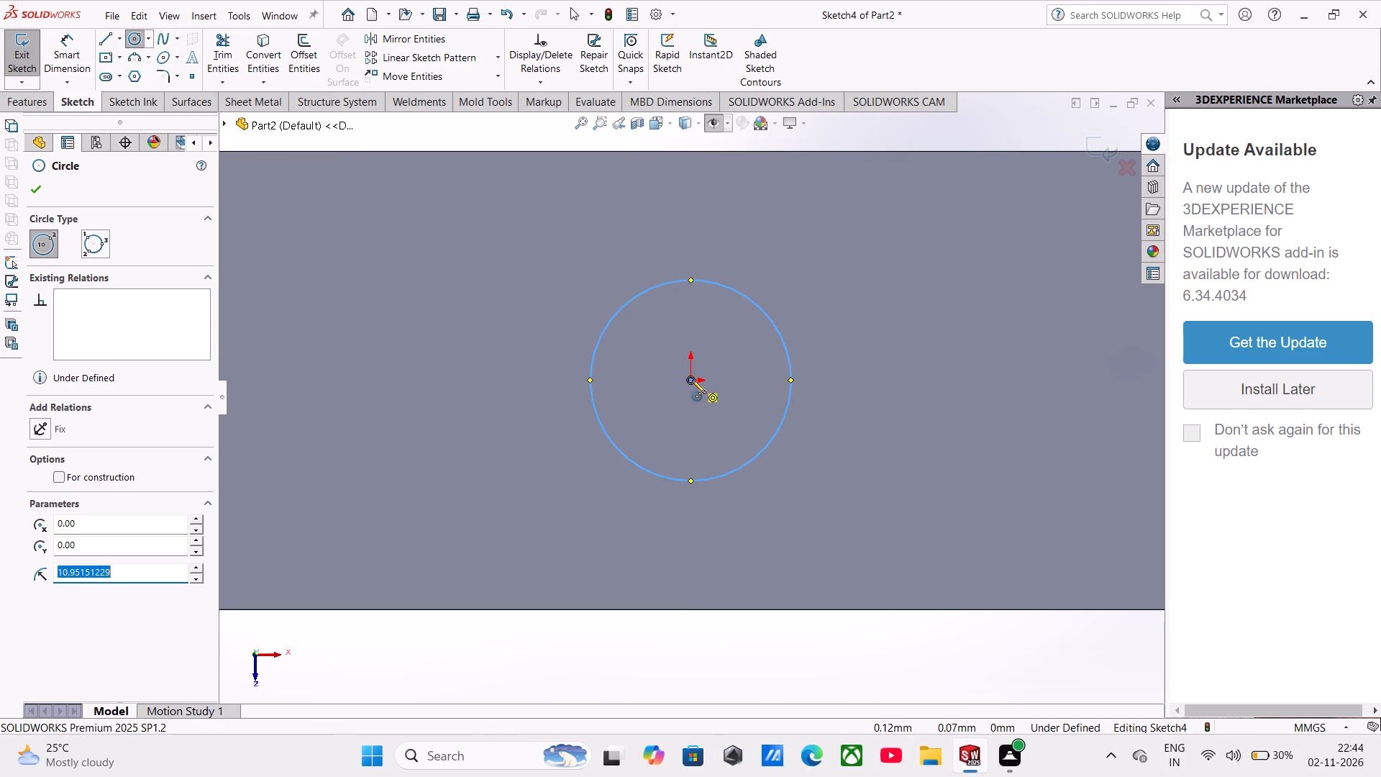
pyautogui.moveTo(692, 380); pyautogui.dragTo(696, 386)
pyautogui.click(709, 408)
# Start dimensioning the concentric circles with Smart Dimension.
pyautogui.click(70, 53)
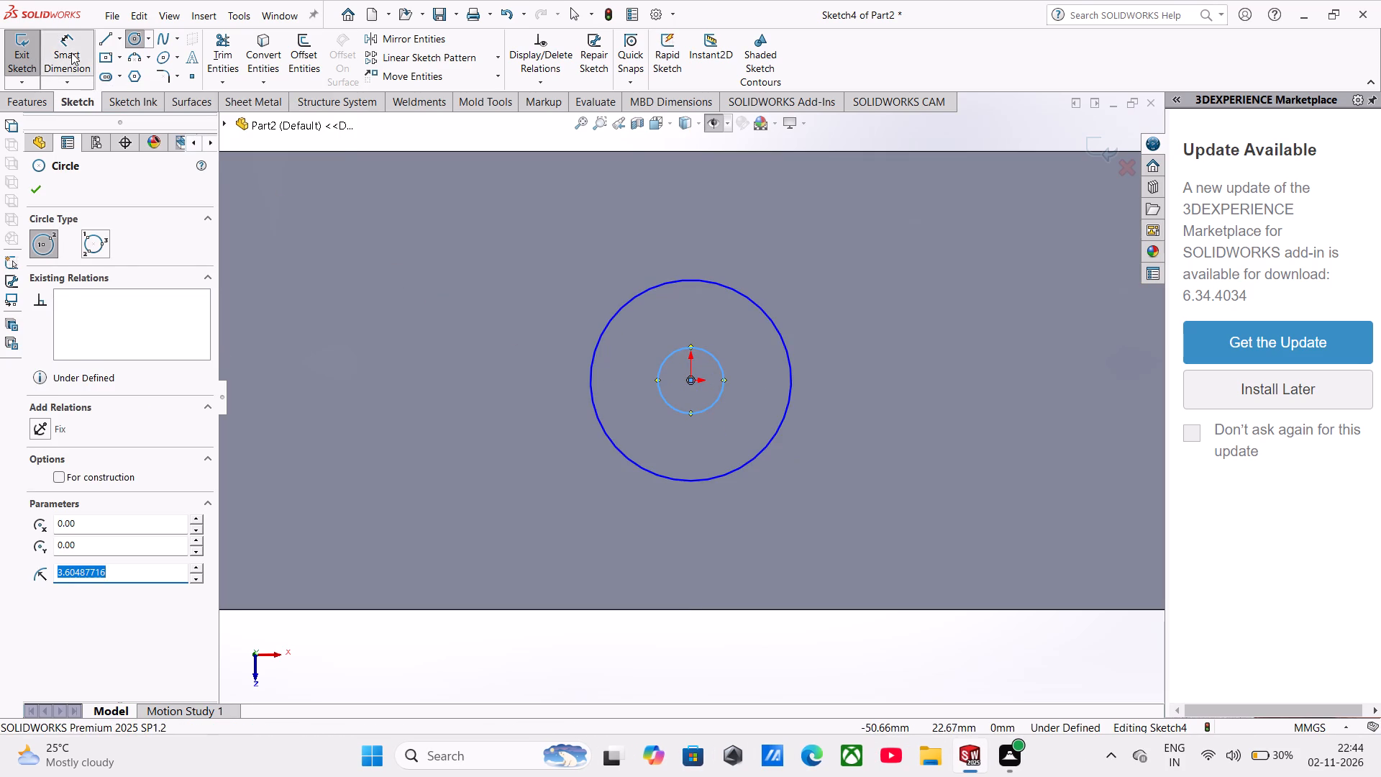
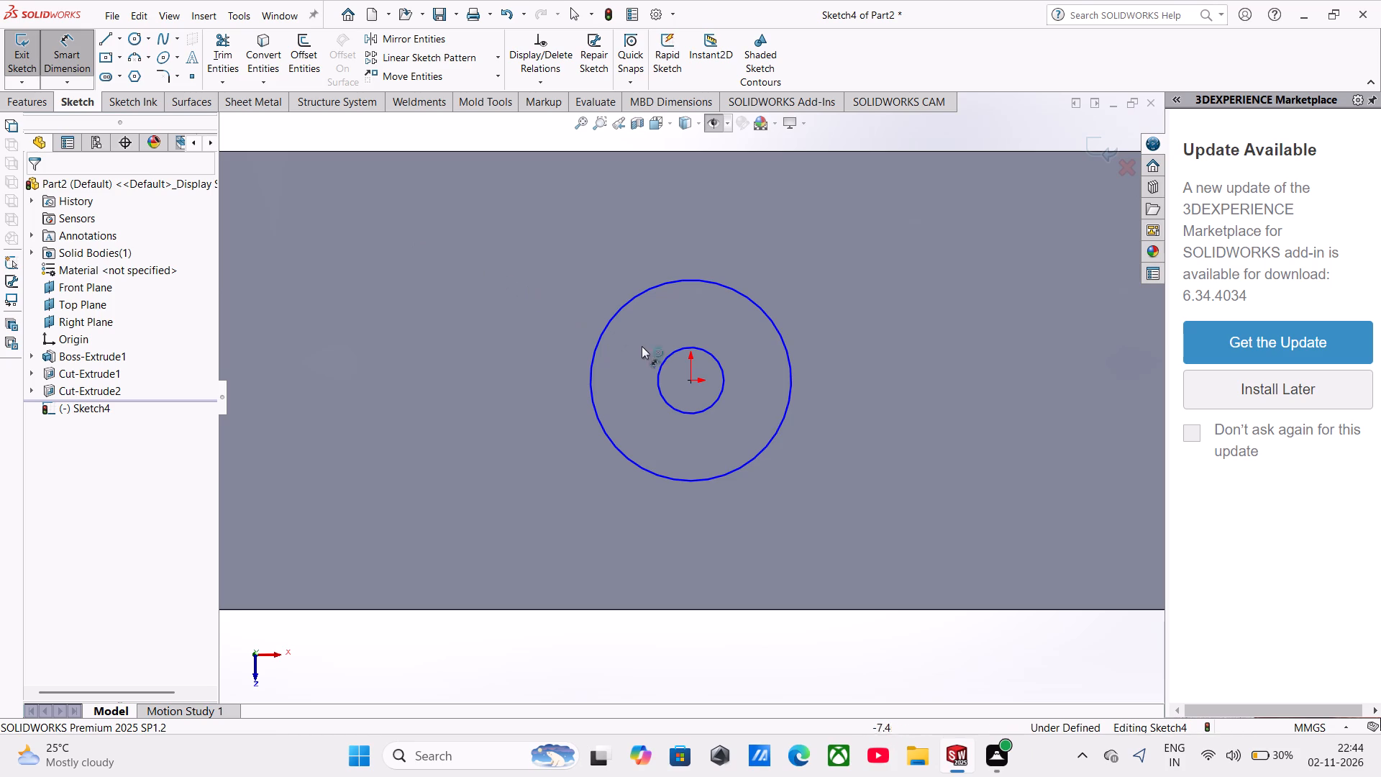
# Dimension the inner concentric circle on the ring's flat upper face with a diameter of 10 mm.
pyautogui.click(676, 349)
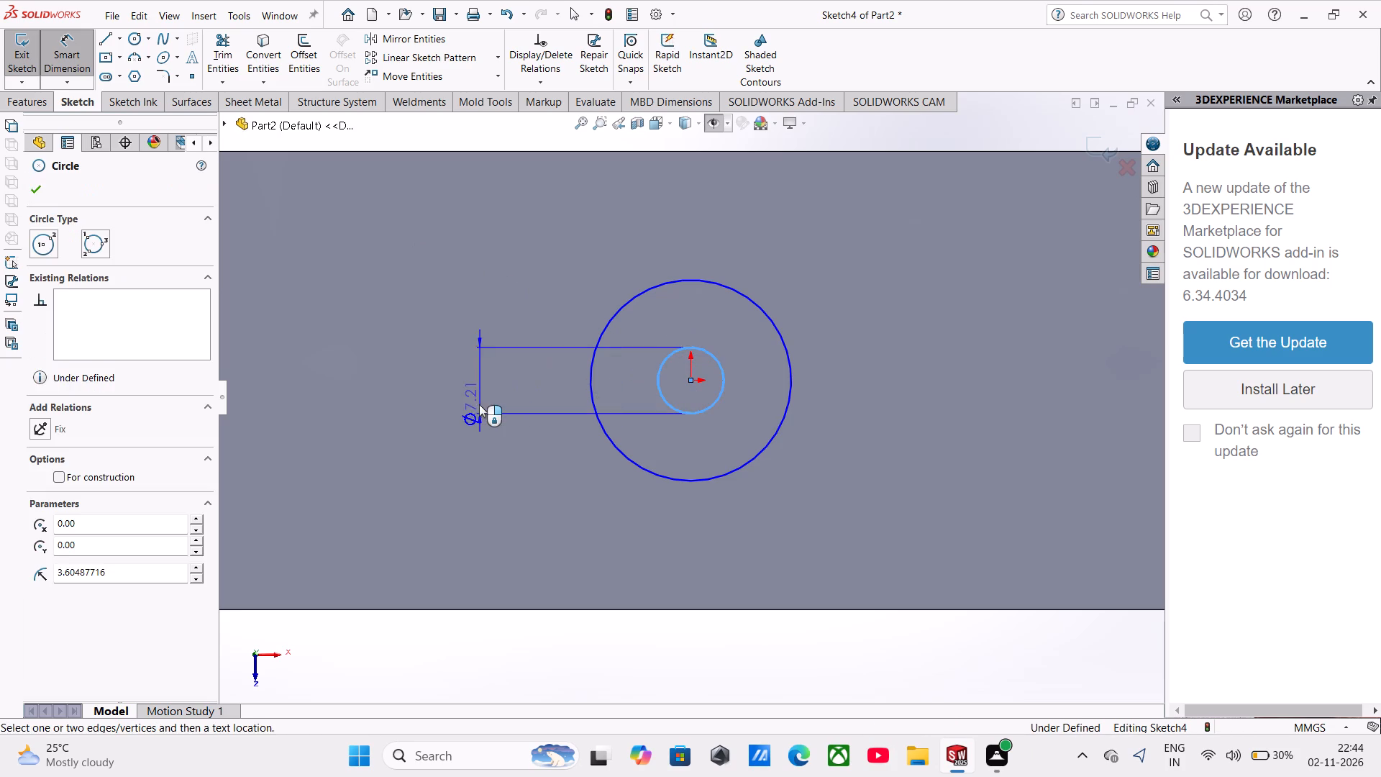
pyautogui.click(479, 404)
pyautogui.write('10')
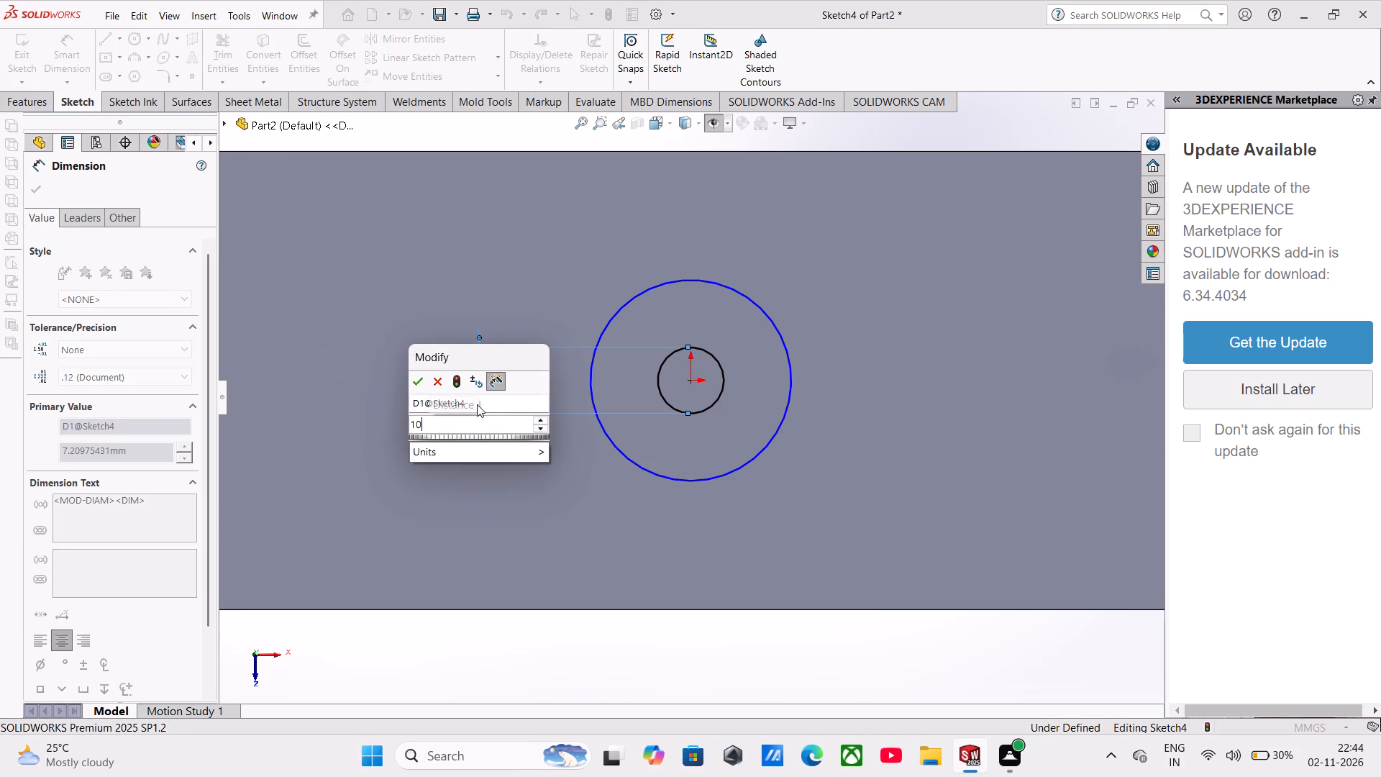
pyautogui.press('Return')
# Start a diameter dimension on the outer concentric circle.
pyautogui.click(655, 284)
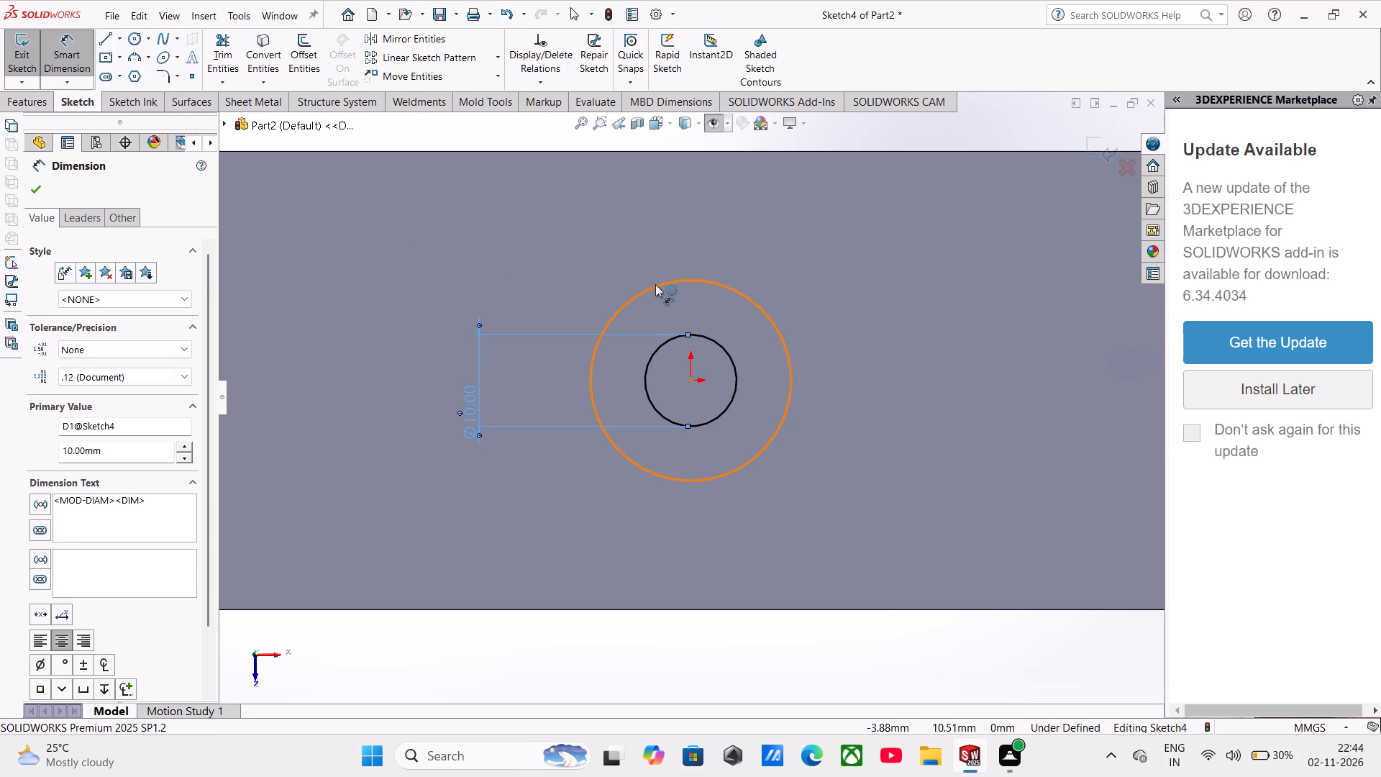
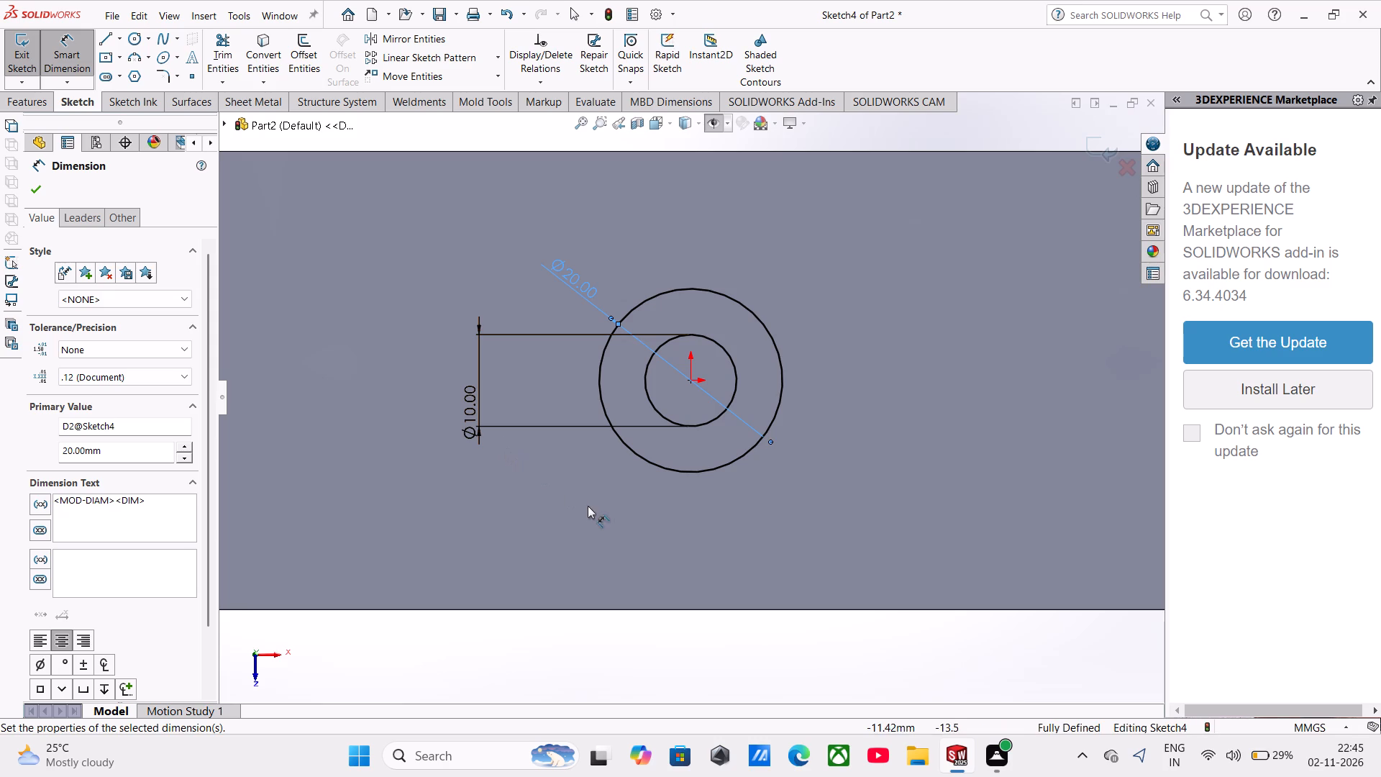
# Examine the whole ring from an oblique angle, checking the concentric-circle sketch on its flat upper face.
pyautogui.moveTo(588, 506); pyautogui.dragTo(606, 381, button='middle')
pyautogui.moveTo(585, 514); pyautogui.dragTo(565, 389, button='middle')
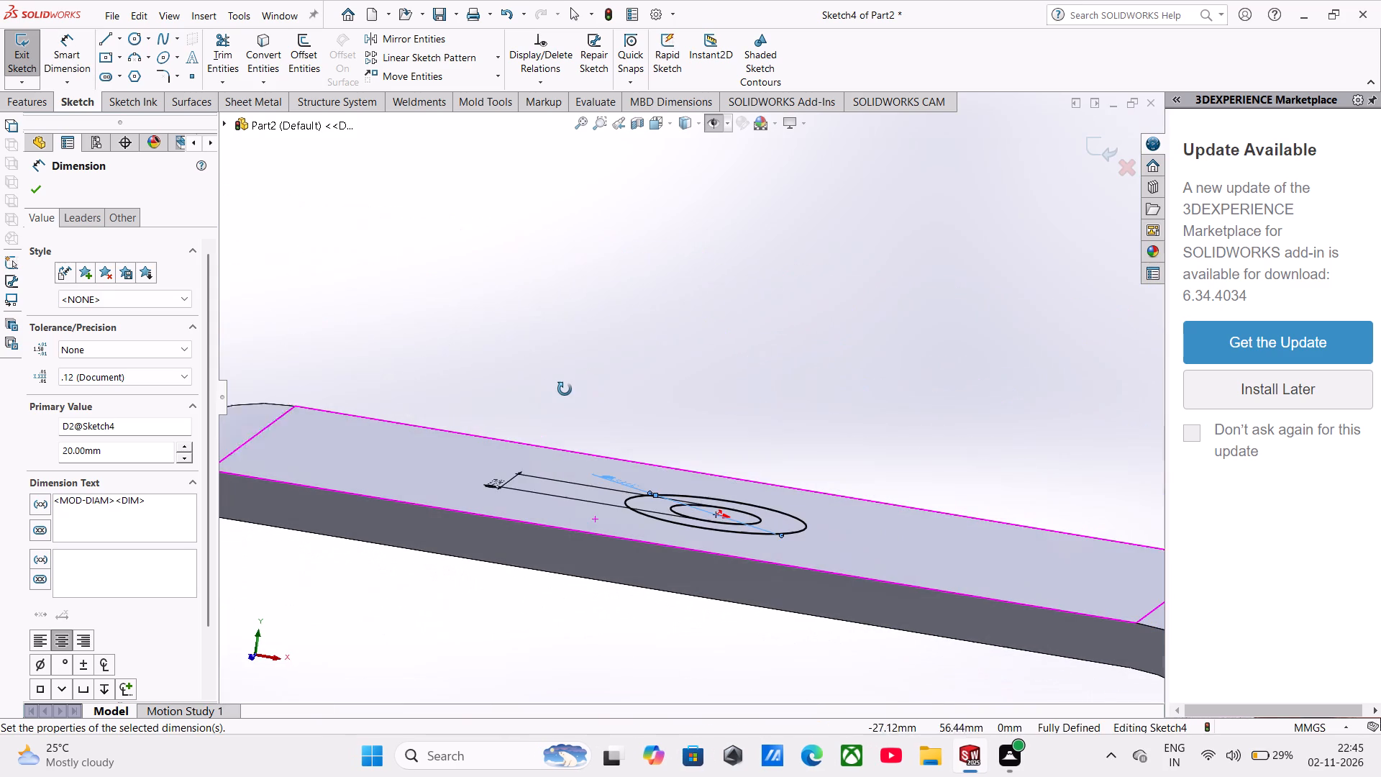
pyautogui.moveTo(565, 389); pyautogui.dragTo(560, 388, button='middle')
pyautogui.scroll(1, 560, 487)
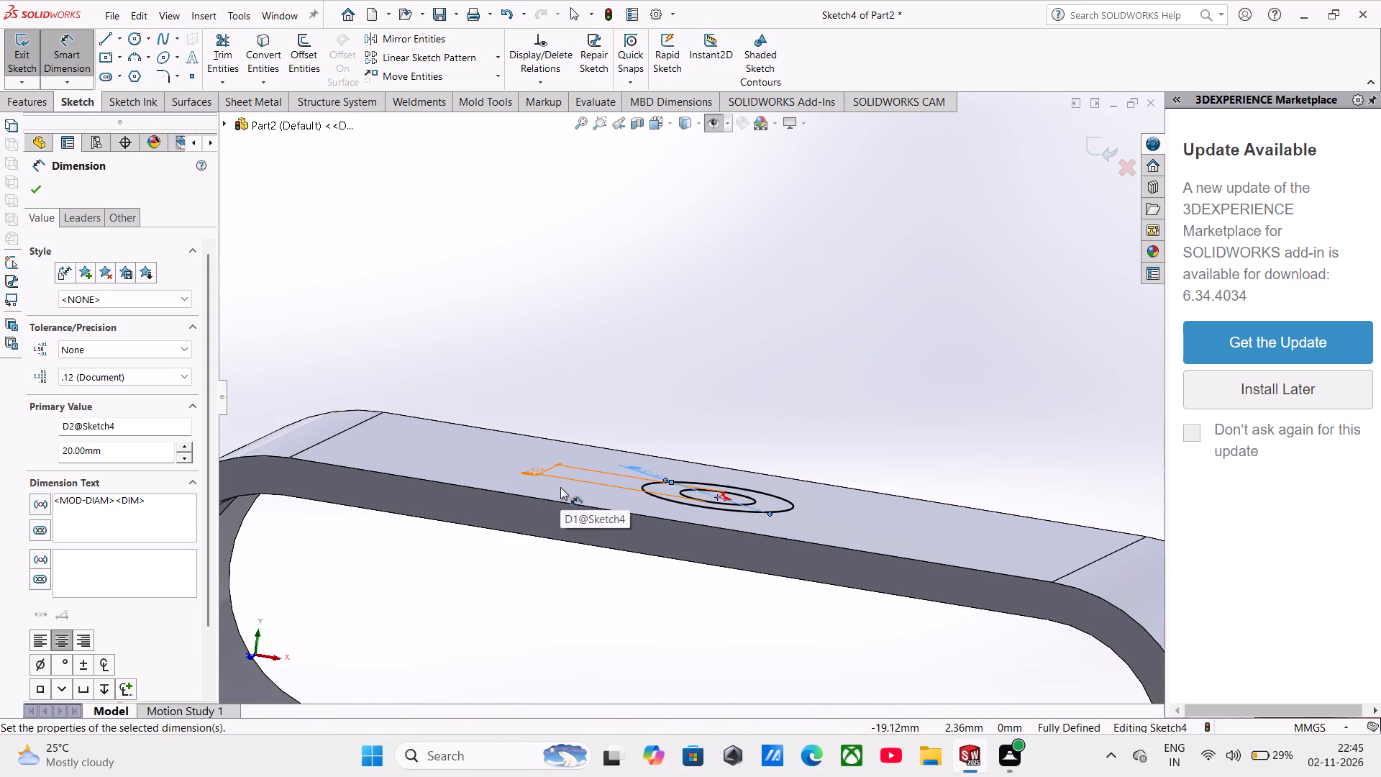
pyautogui.scroll(4, 562, 489)
pyautogui.moveTo(567, 499); pyautogui.dragTo(573, 503, button='middle')
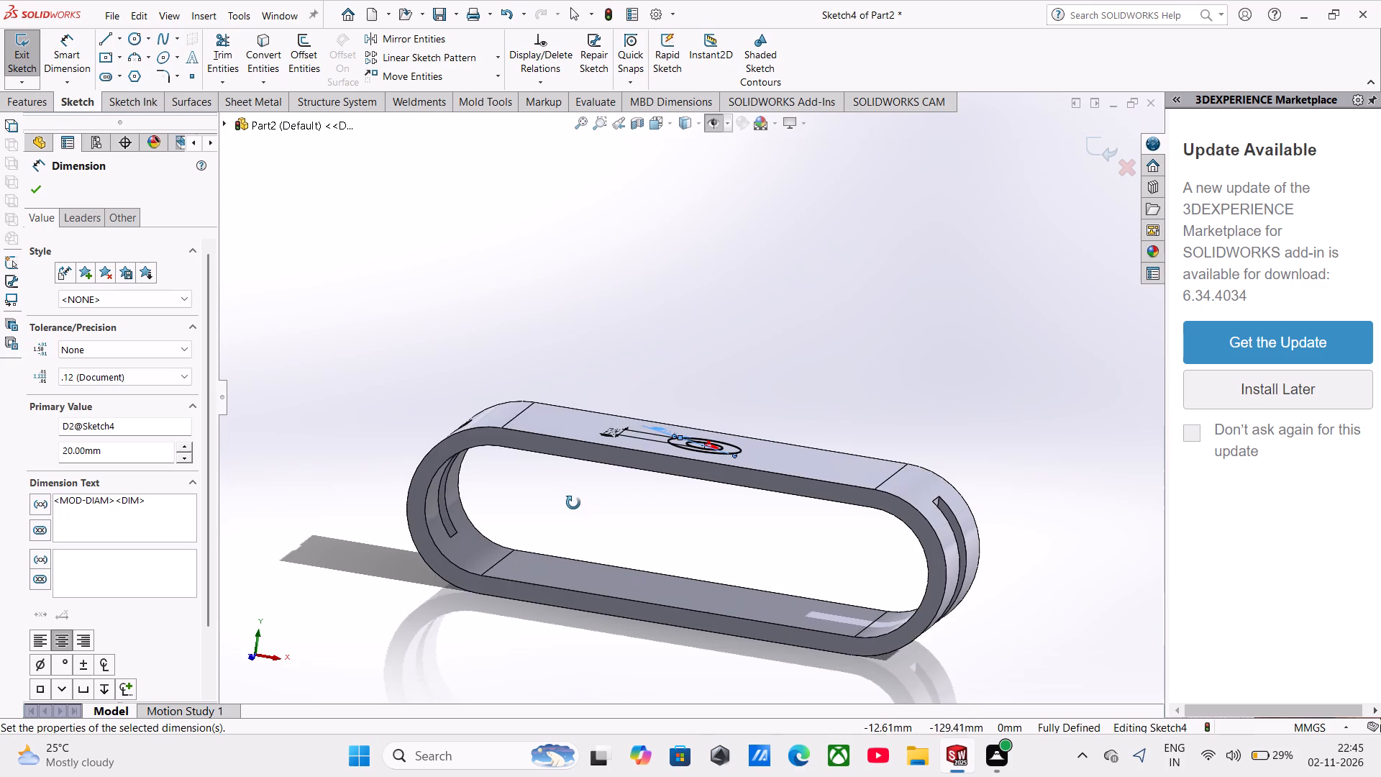
pyautogui.moveTo(573, 503); pyautogui.dragTo(581, 499, button='middle')
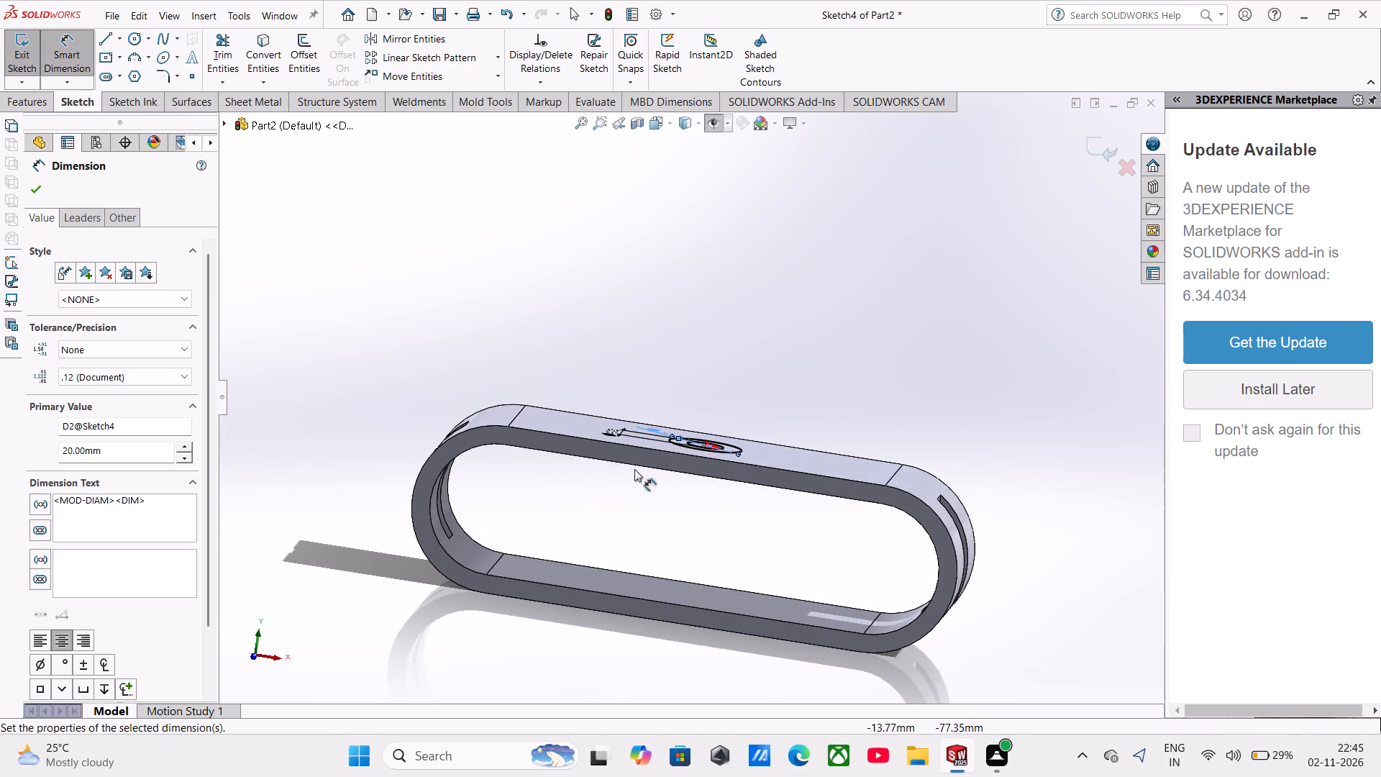
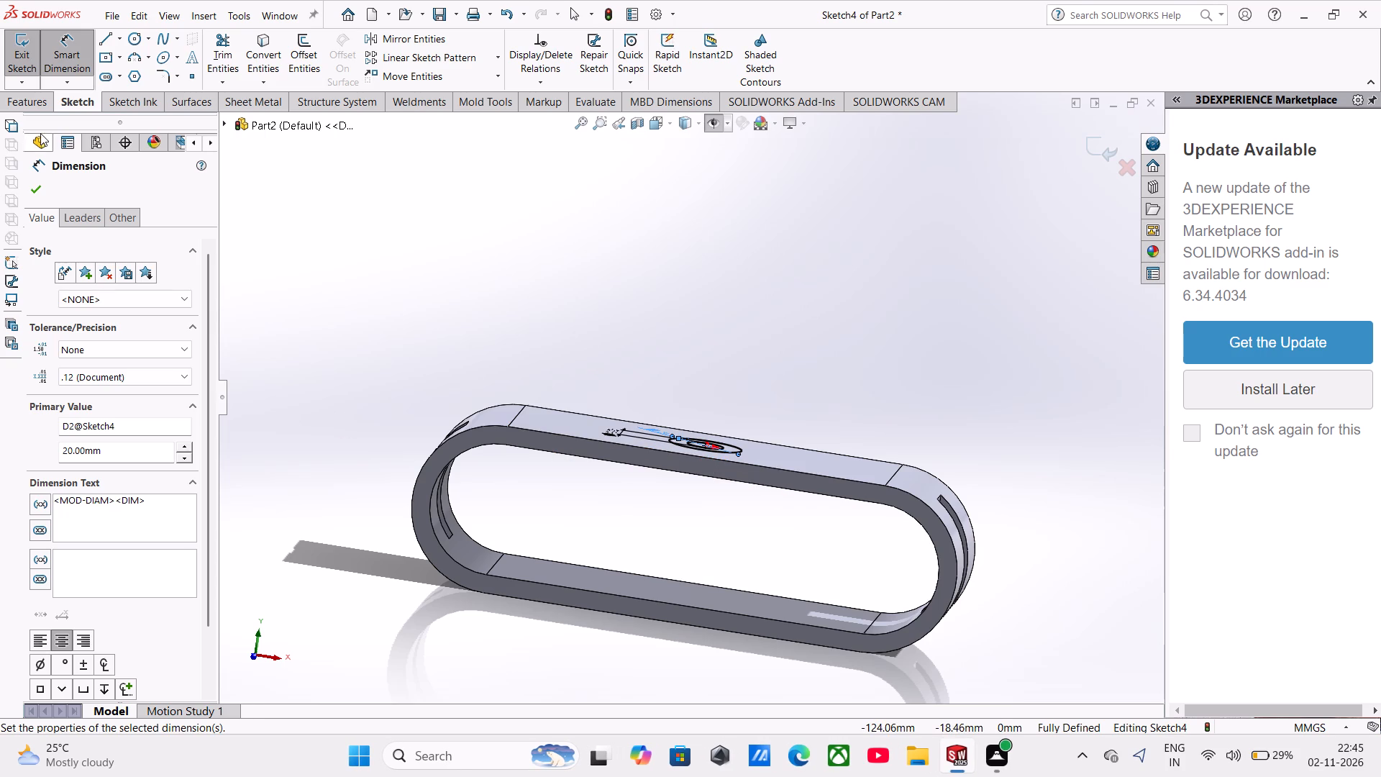
# Extrude the concentric-circle sketch on the flat upper face as a boss, mid-plane, with a depth of 15 mm.
pyautogui.click(31, 112)
pyautogui.click(32, 62)
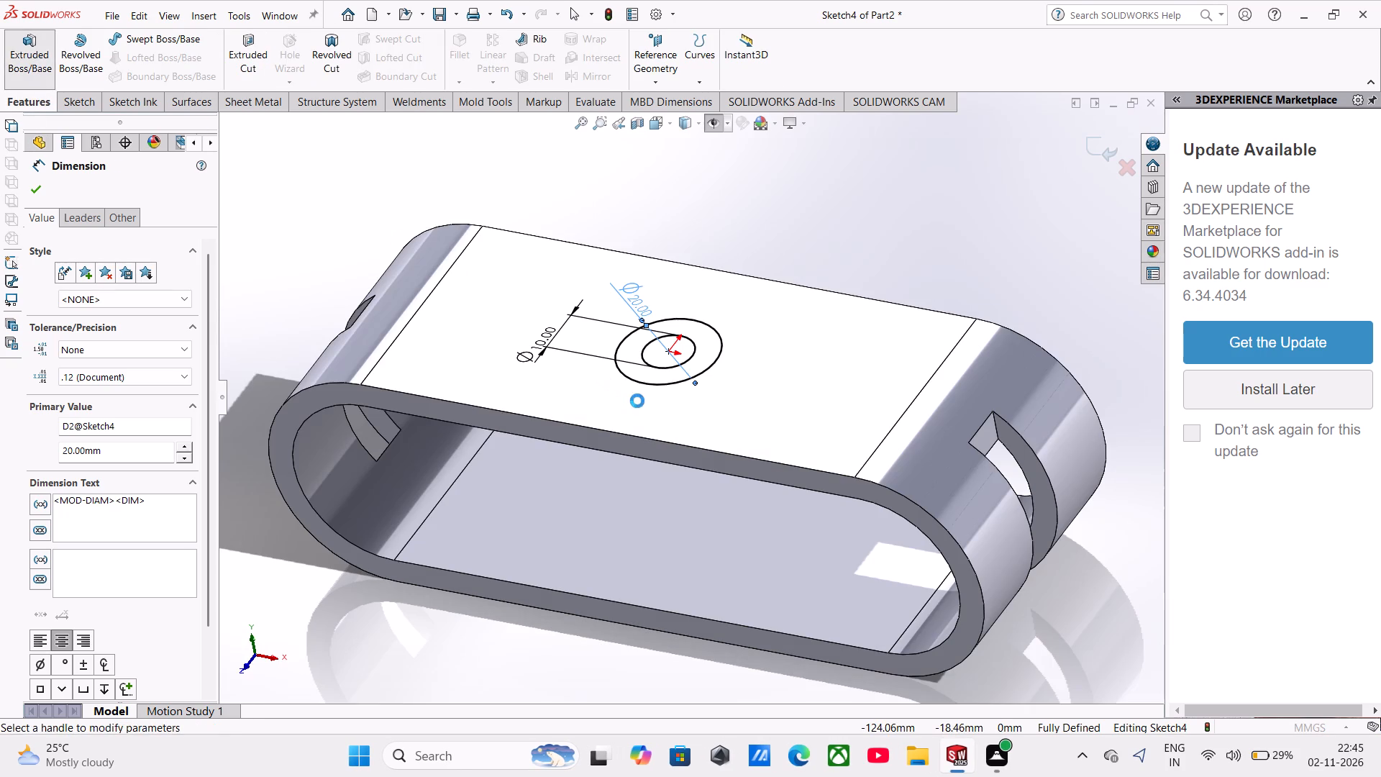
pyautogui.press('1')
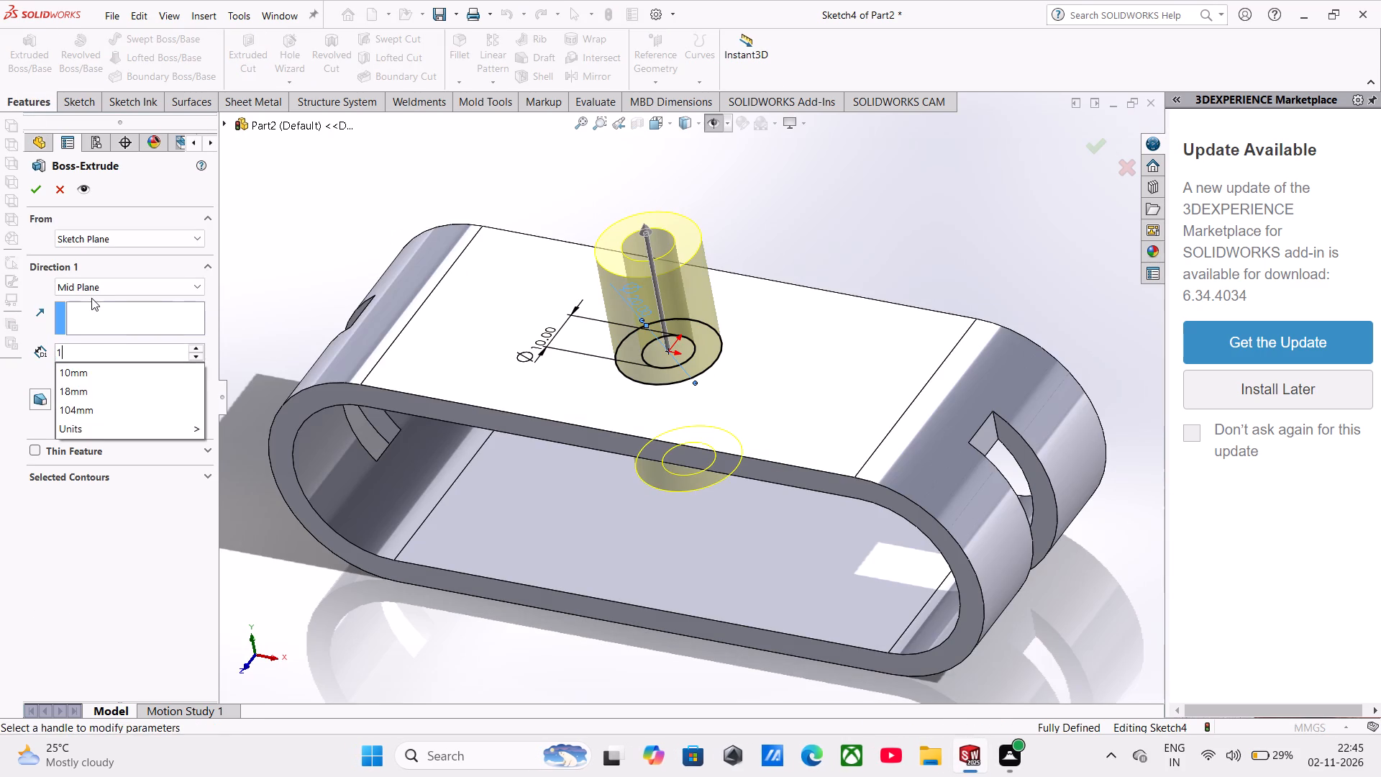
pyautogui.press('5')
pyautogui.press('Return')
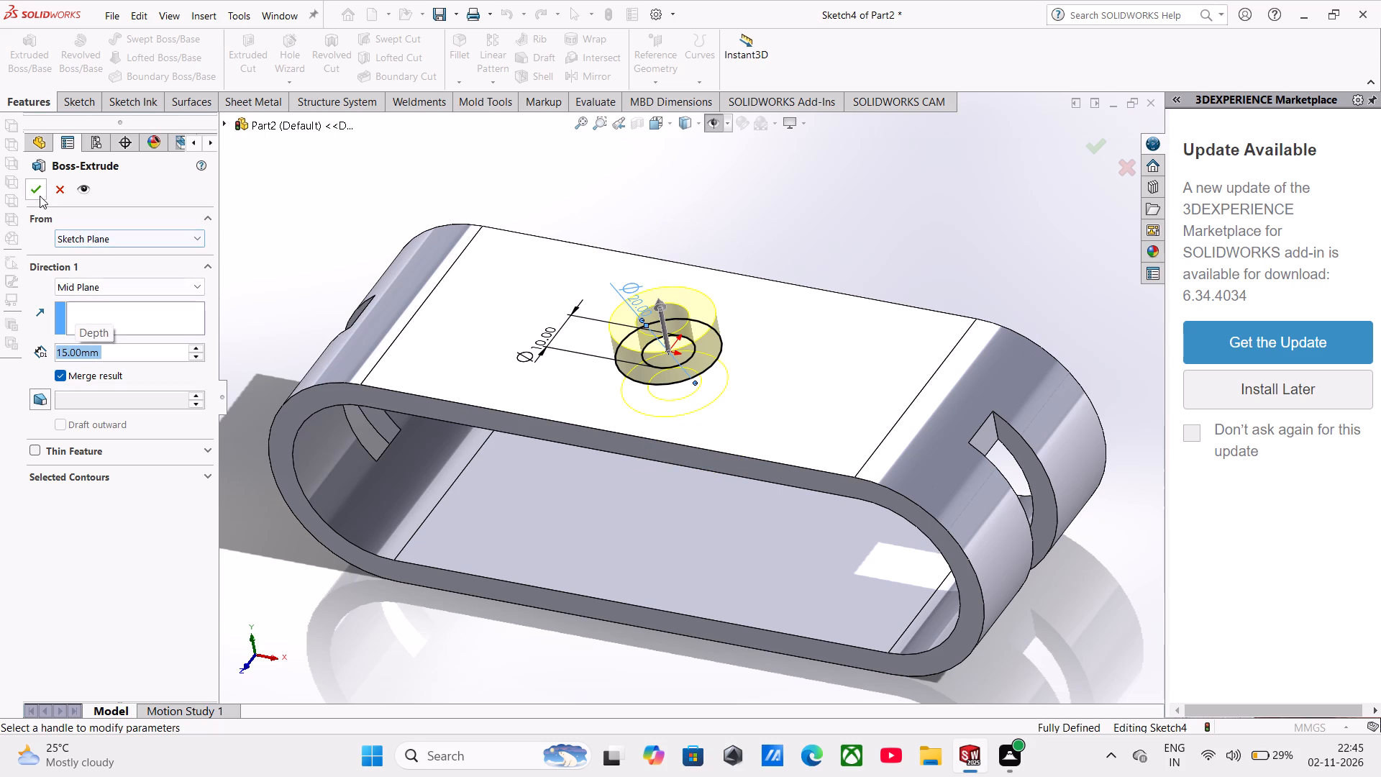
pyautogui.click(40, 195)
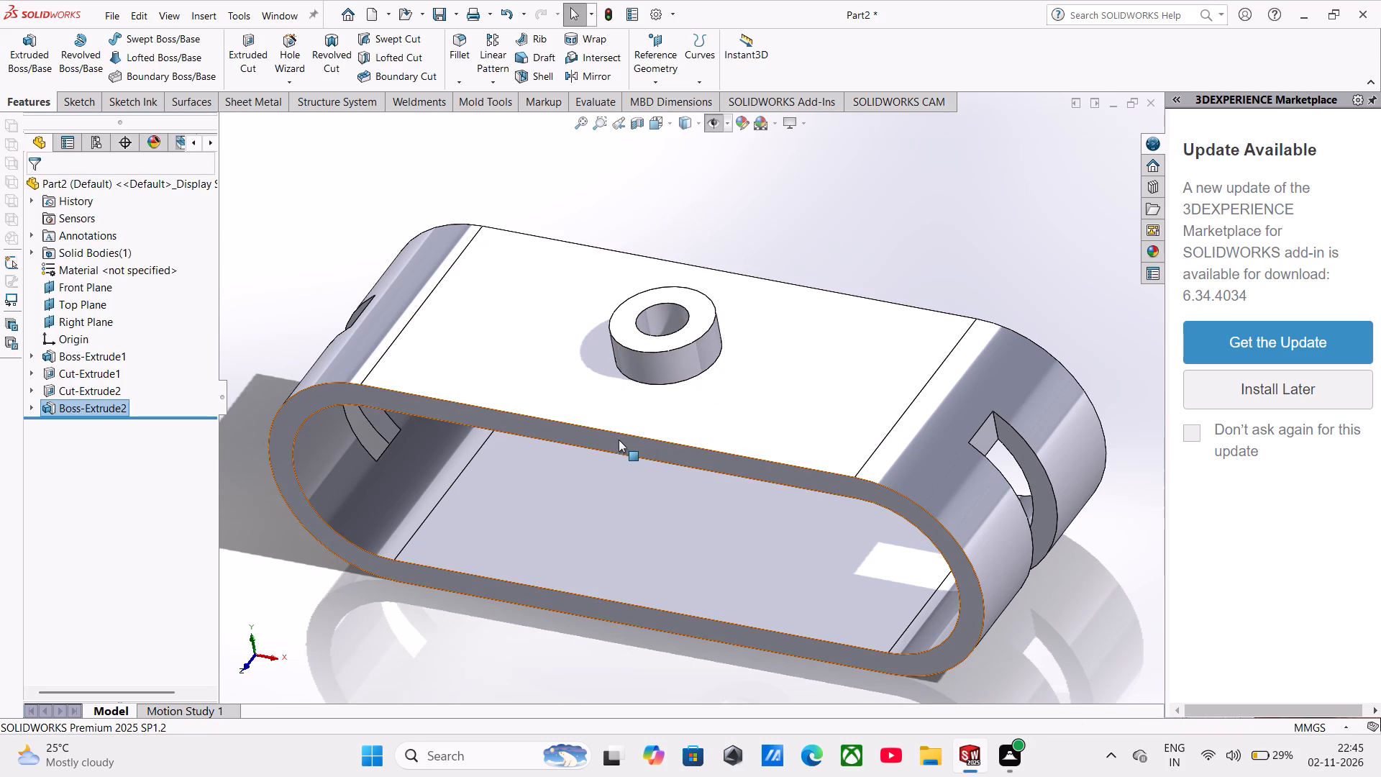
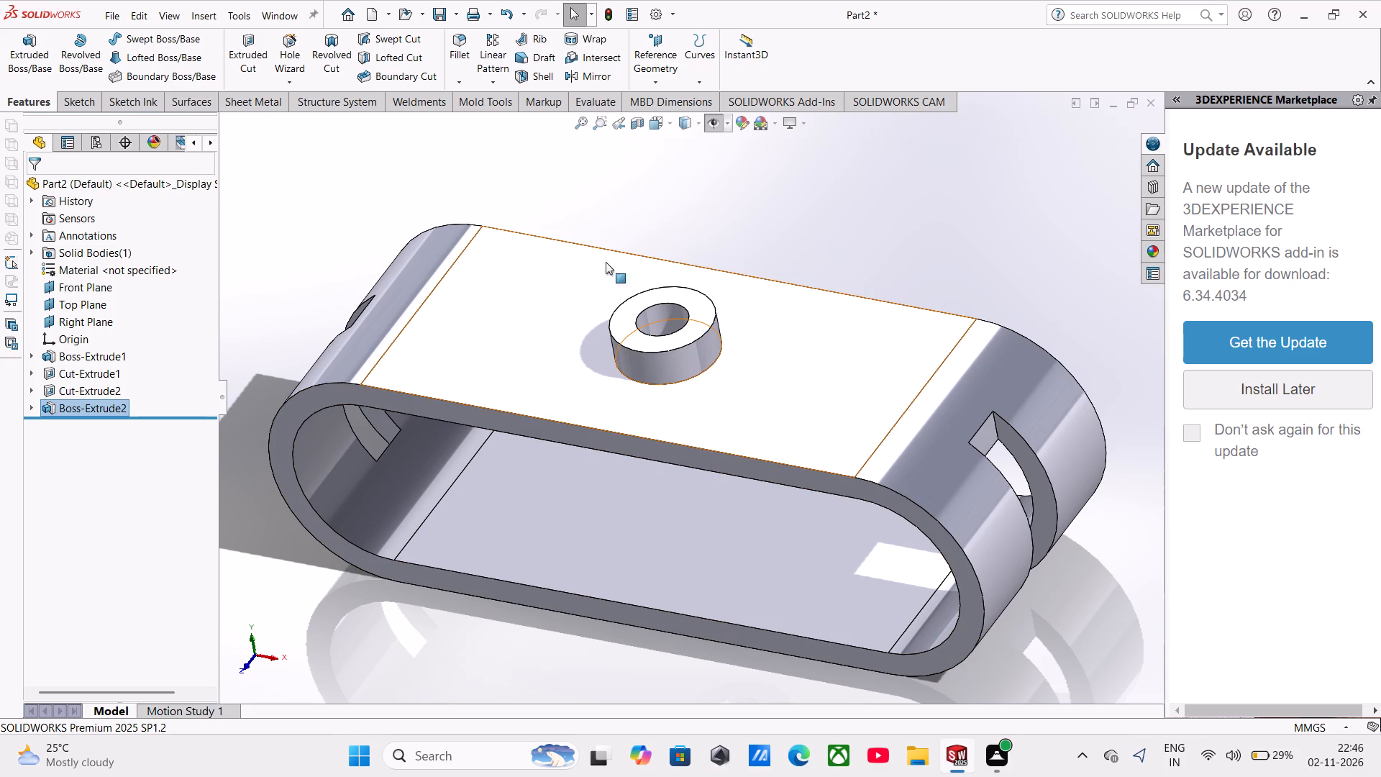
# Start a sketch on the boss's top annular face and convert its inner 10 mm hole edge into a sketch circle.
pyautogui.click(626, 309)
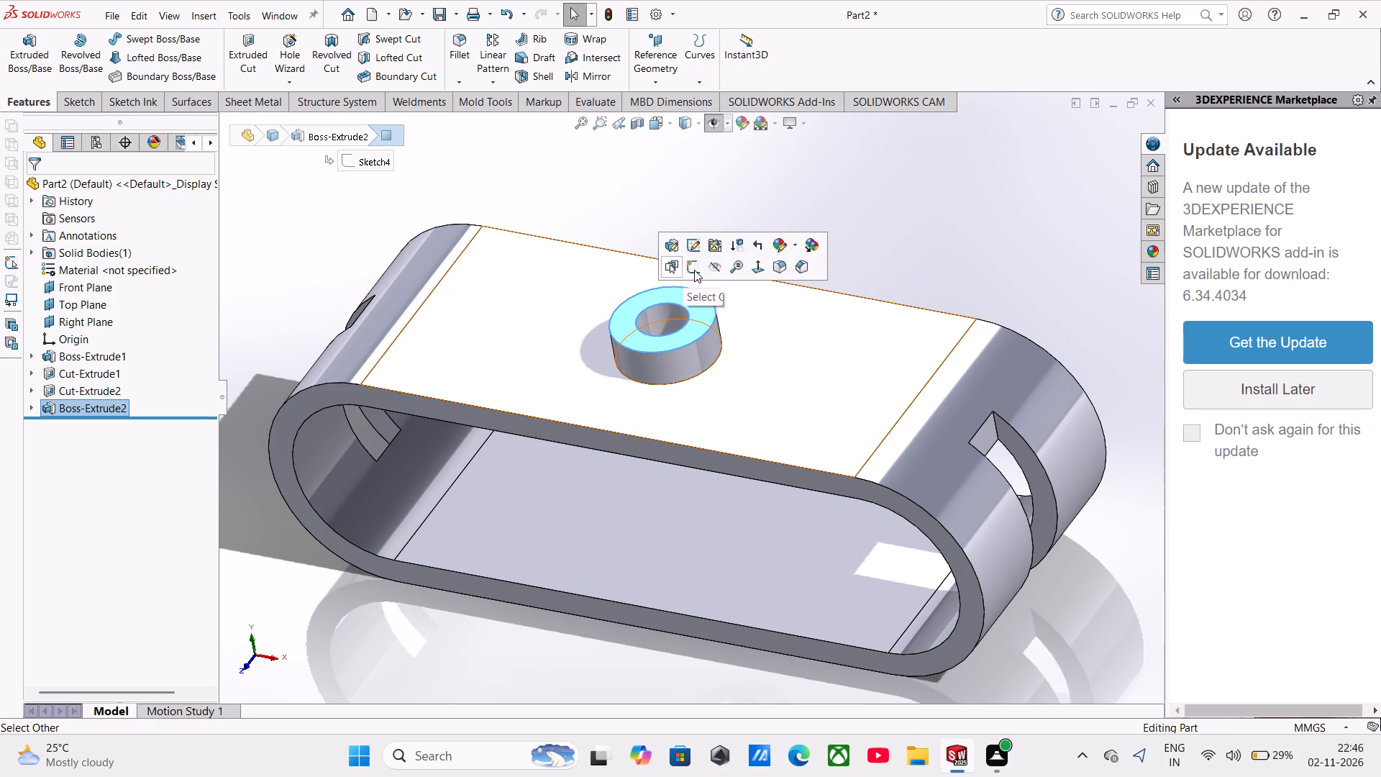
pyautogui.click(694, 270)
pyautogui.click(577, 199)
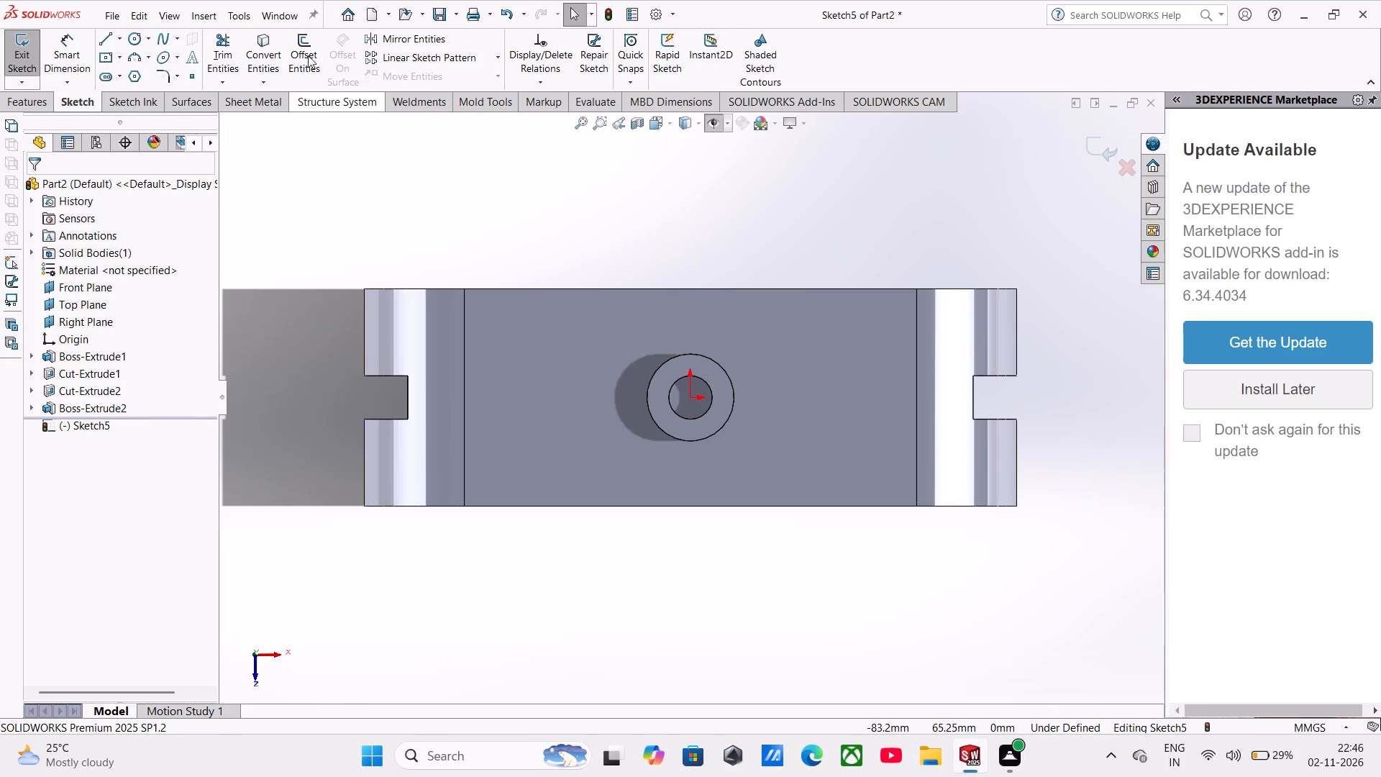
pyautogui.click(275, 44)
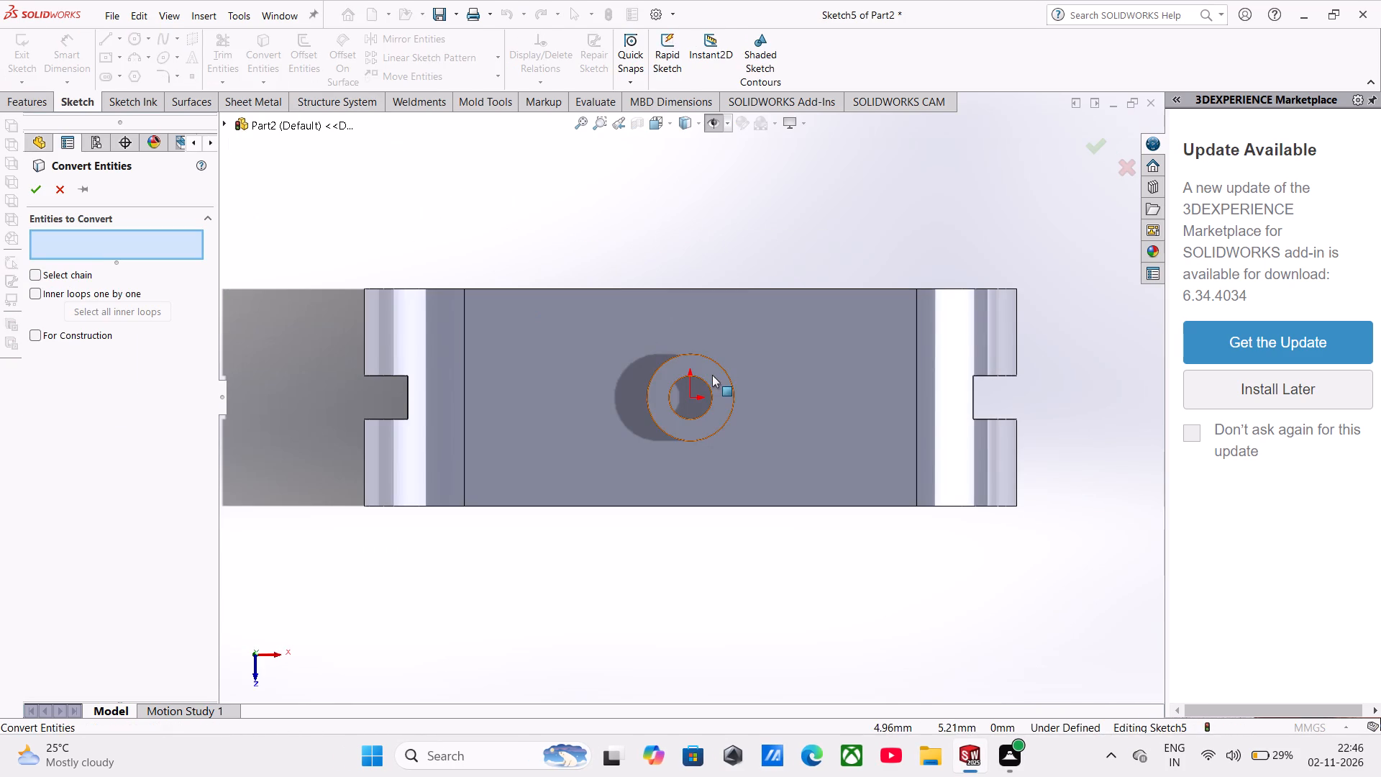
pyautogui.click(708, 382)
pyautogui.click(33, 192)
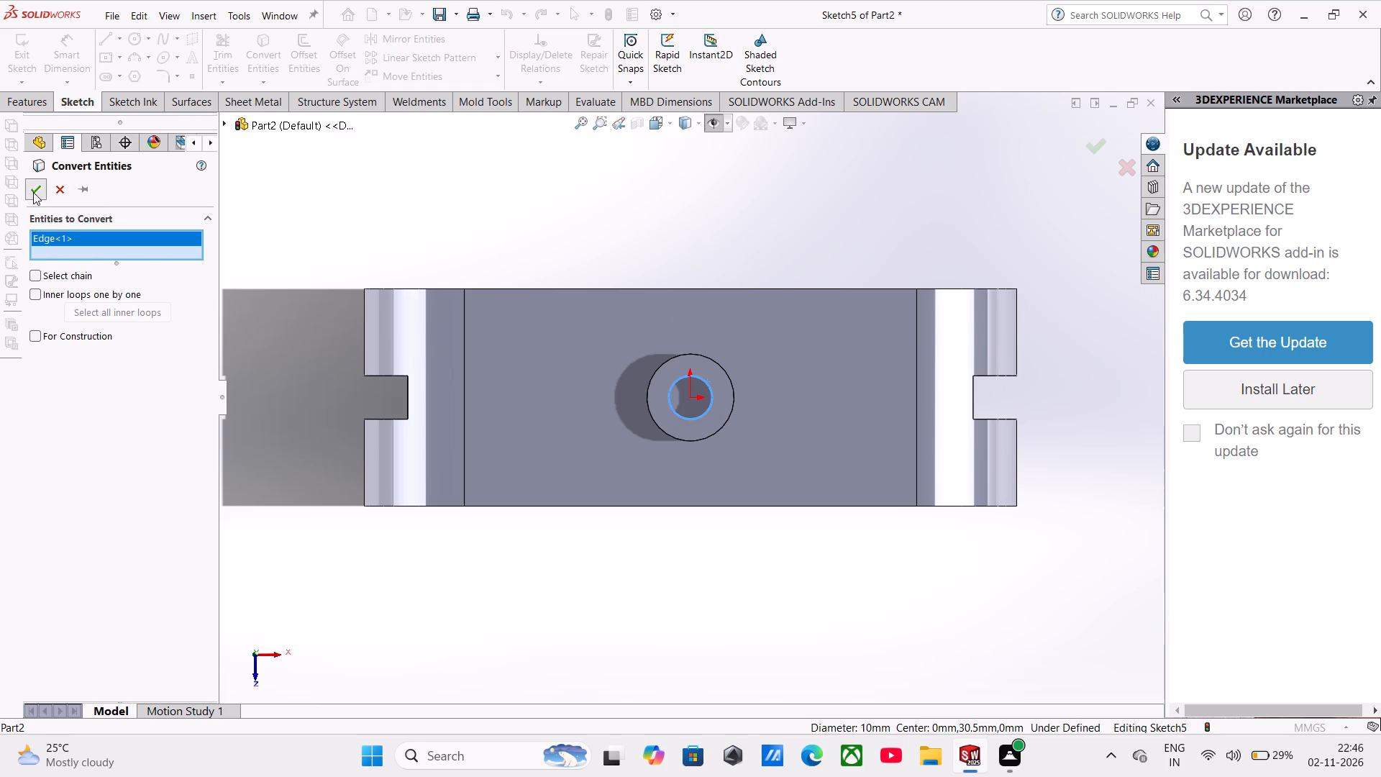
# Cut-extrude the converted circle blind to a depth of 65 mm, down through the upper and lower walls of the ring.
pyautogui.click(36, 113)
pyautogui.click(37, 104)
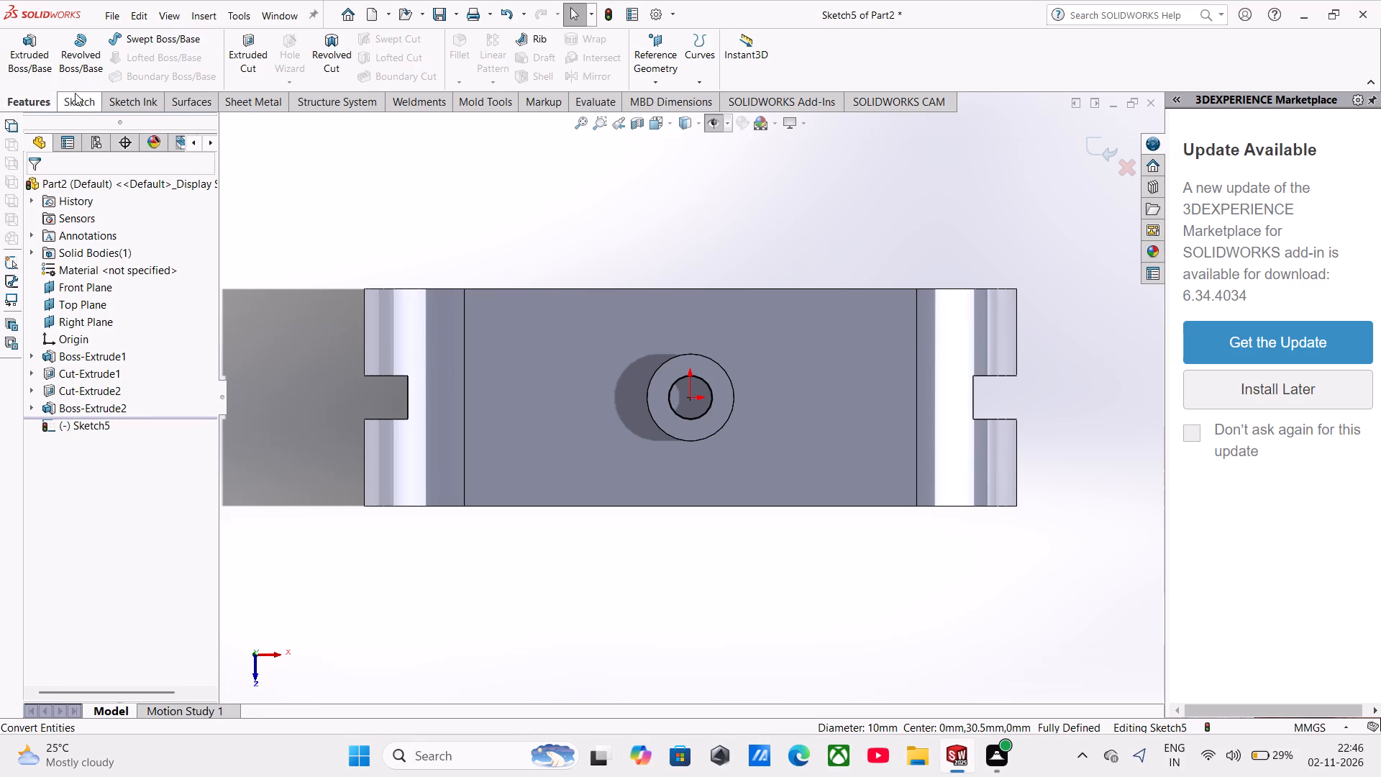
pyautogui.click(234, 57)
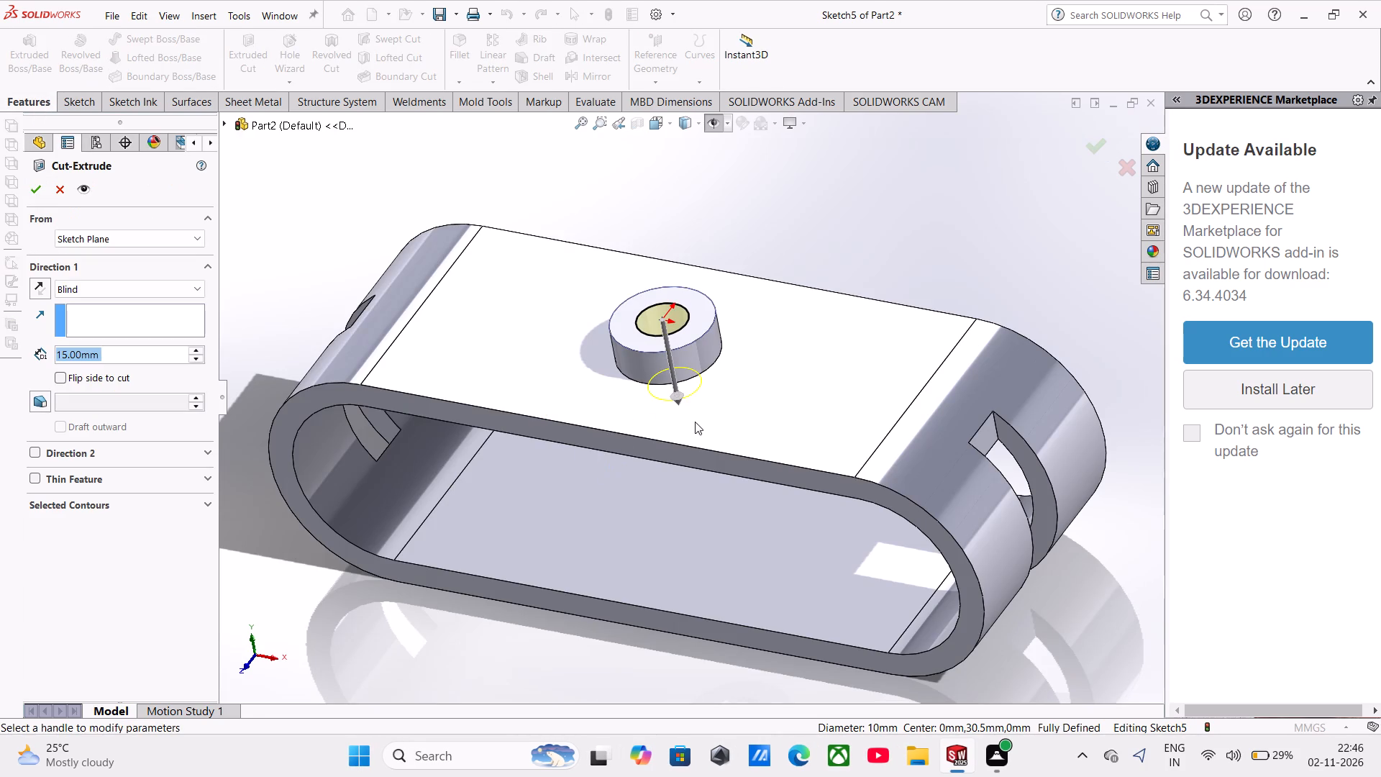
pyautogui.moveTo(681, 394); pyautogui.dragTo(736, 665)
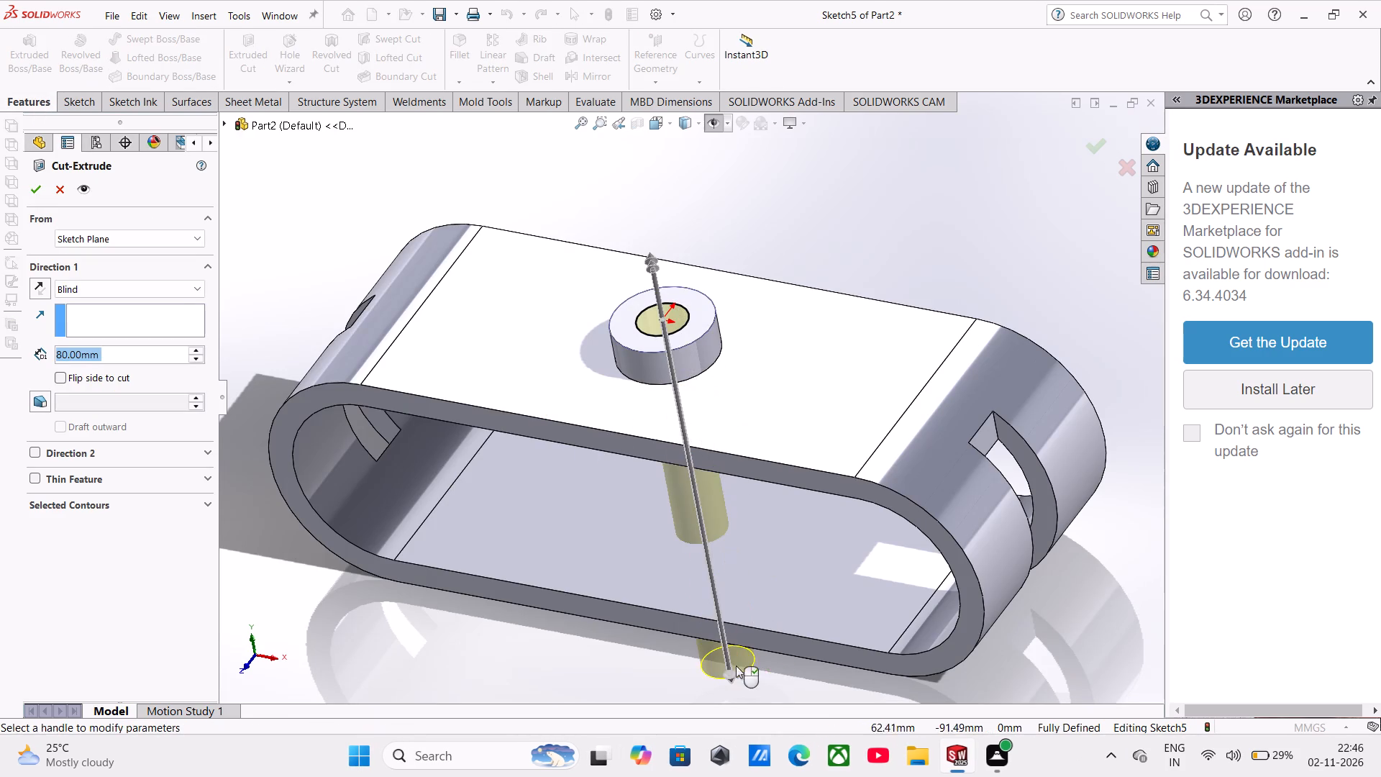
pyautogui.moveTo(765, 650); pyautogui.dragTo(781, 594, button='middle')
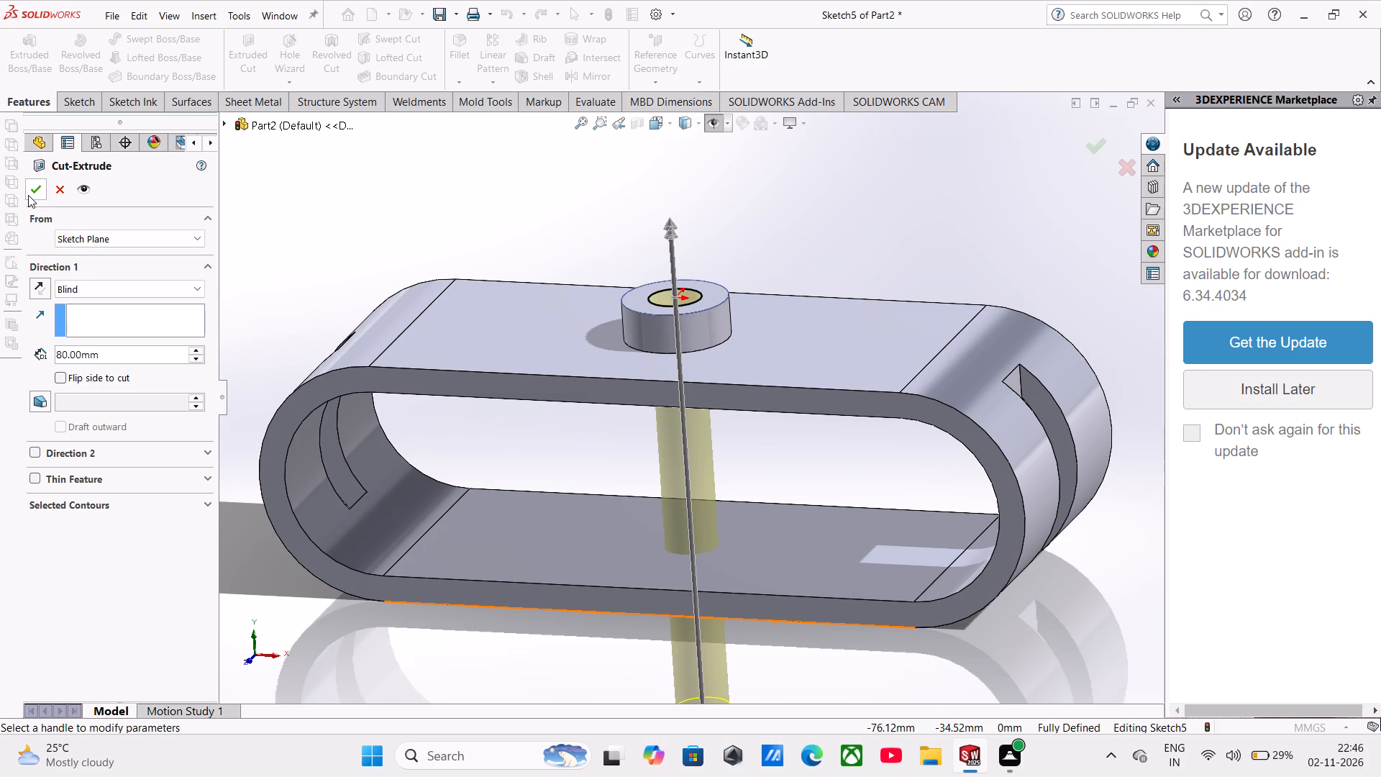
pyautogui.click(129, 353)
pyautogui.moveTo(129, 353); pyautogui.dragTo(17, 363)
pyautogui.write('65')
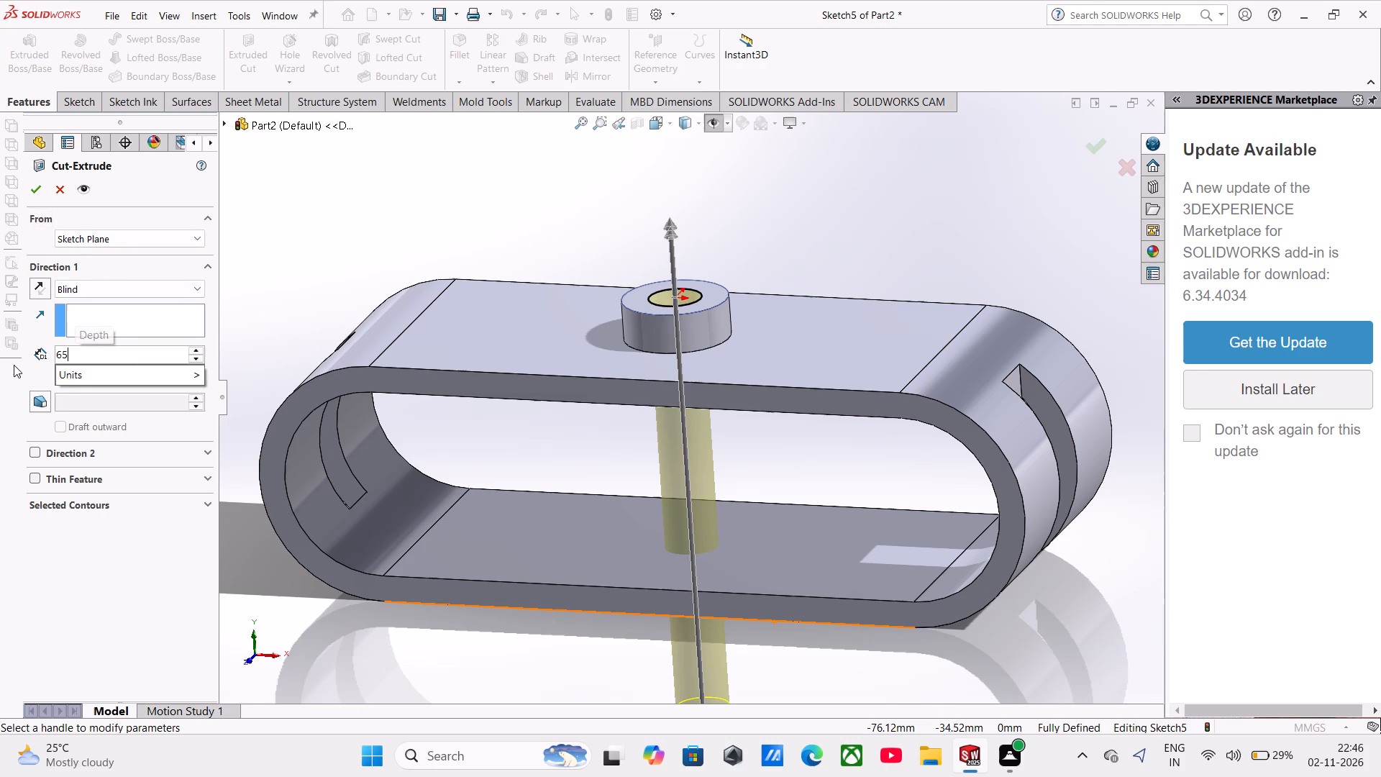
pyautogui.press('Return')
pyautogui.click(41, 189)
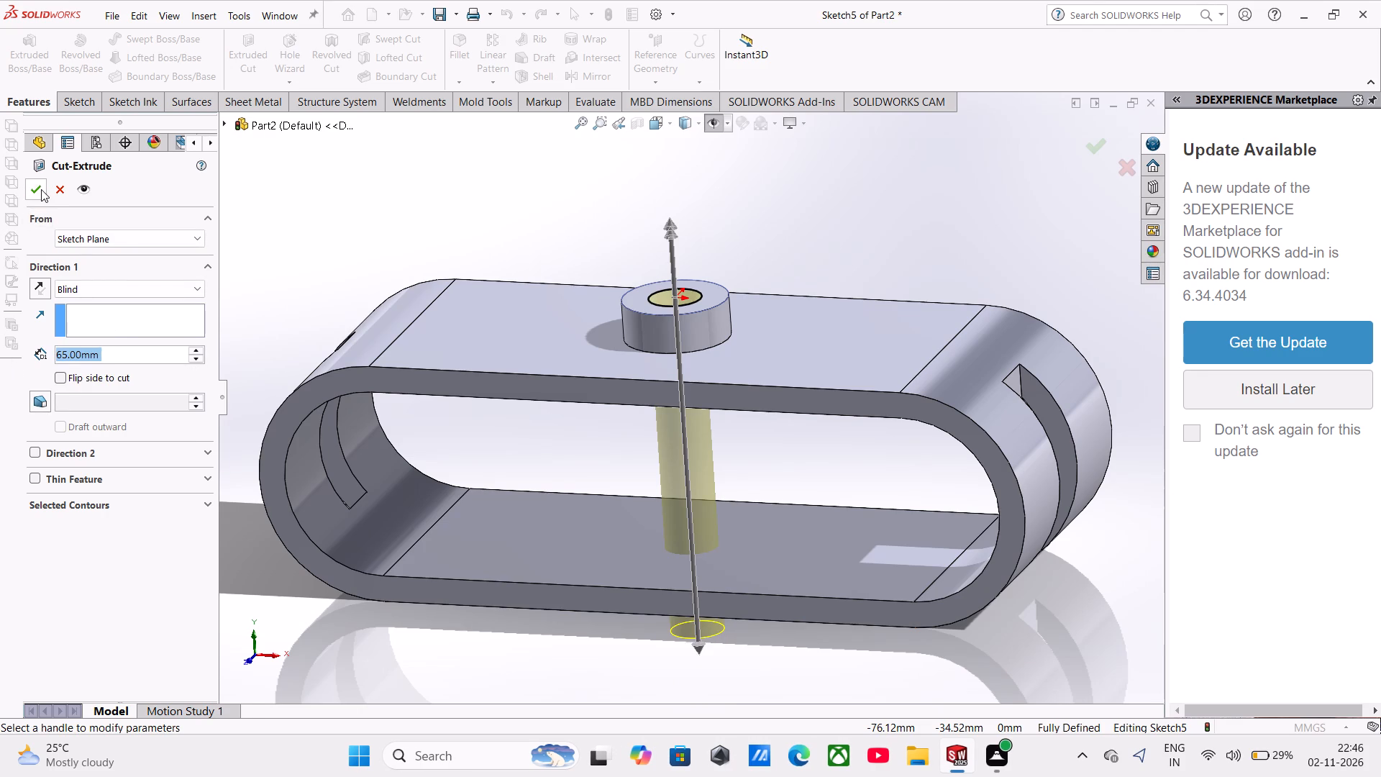
pyautogui.moveTo(580, 478); pyautogui.dragTo(581, 656, button='middle')
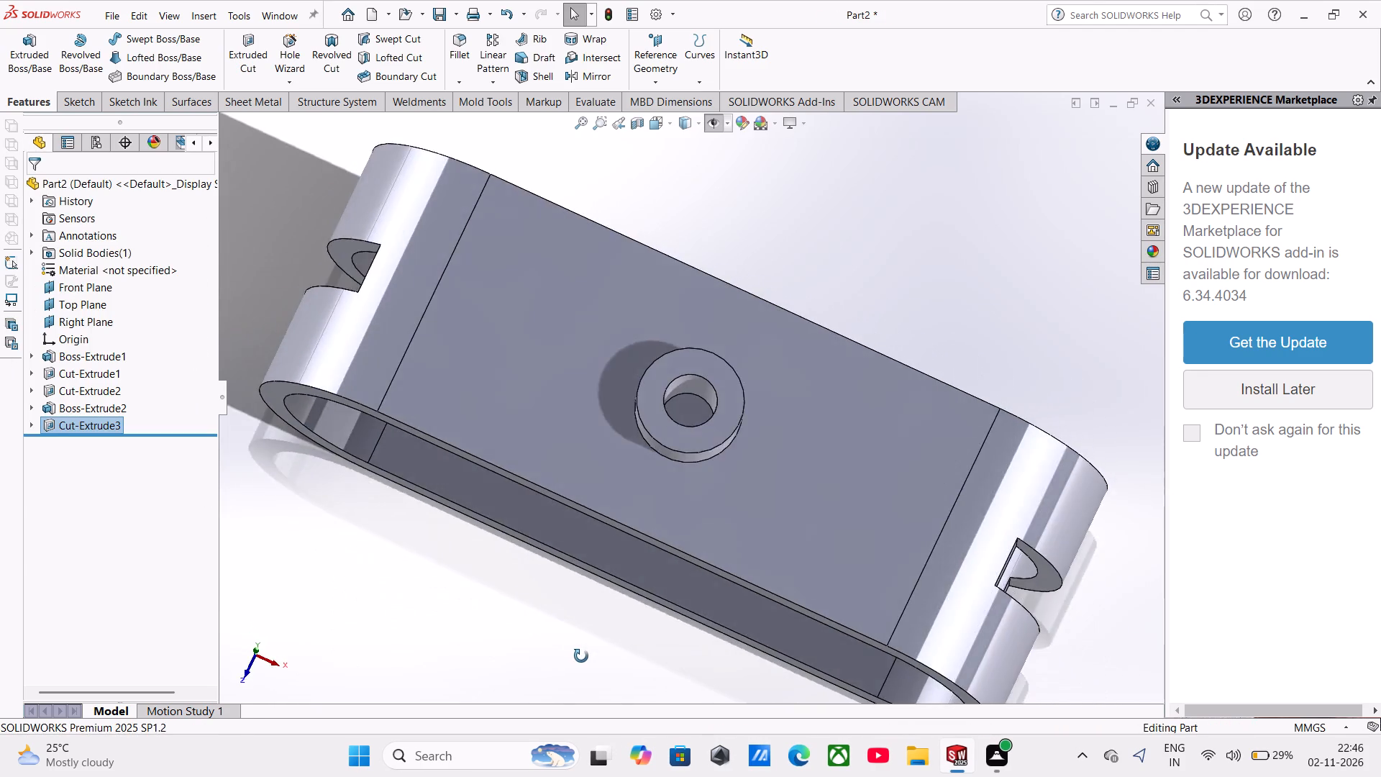
pyautogui.moveTo(581, 656); pyautogui.dragTo(570, 537, button='middle')
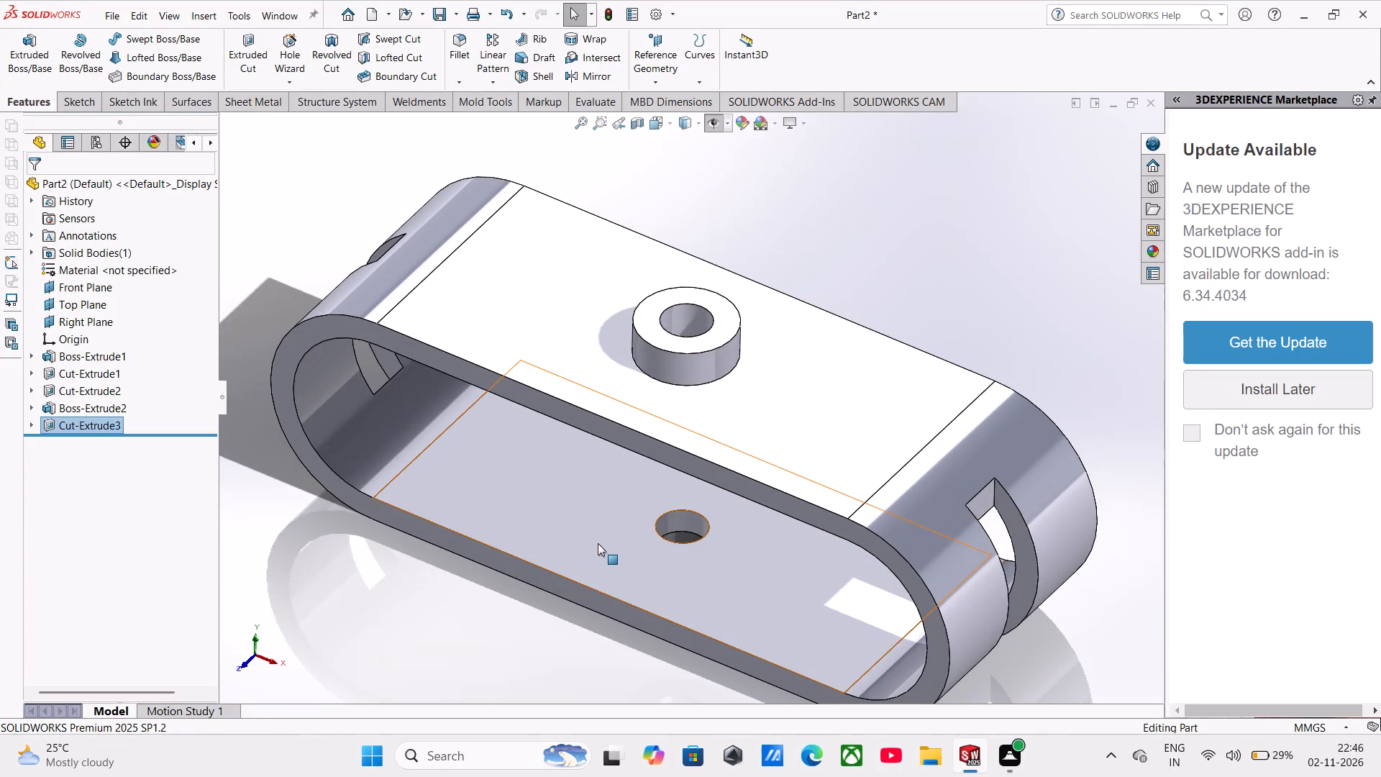
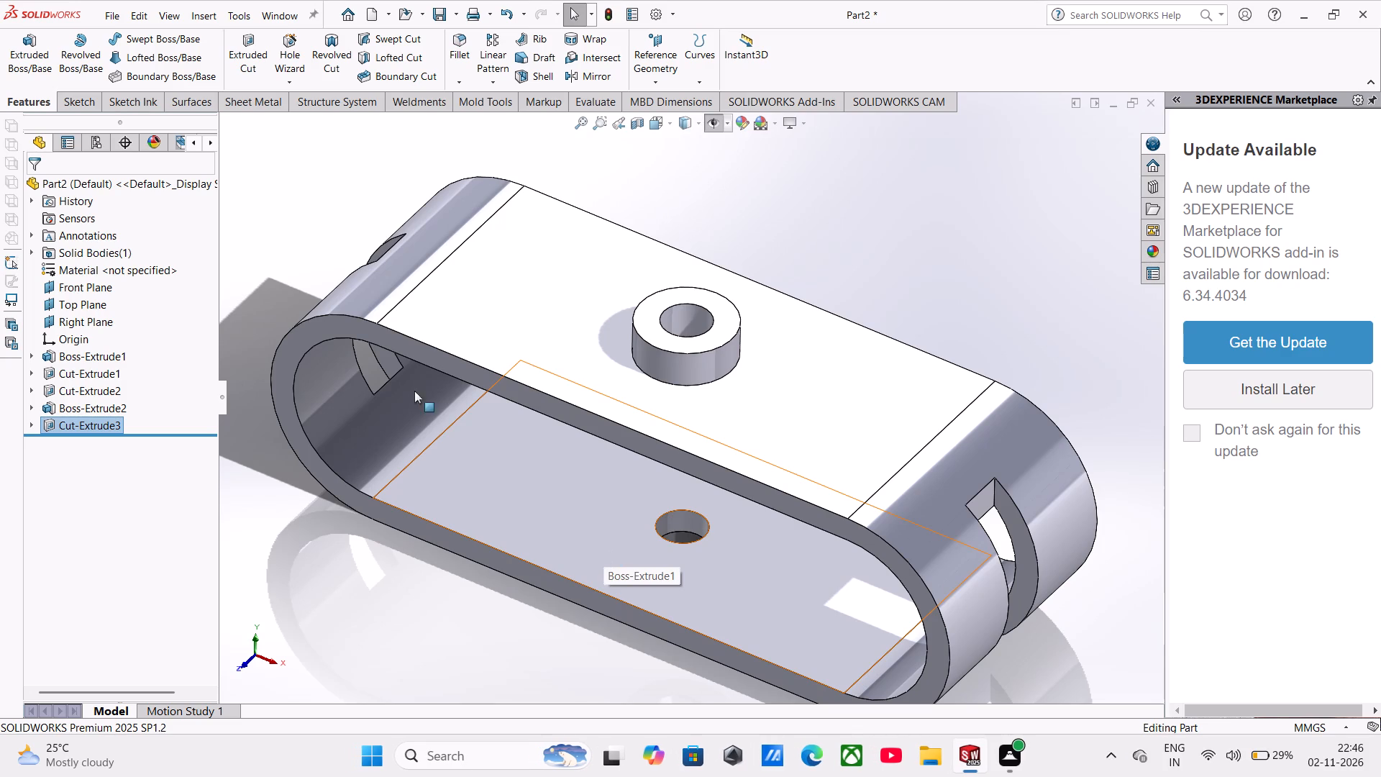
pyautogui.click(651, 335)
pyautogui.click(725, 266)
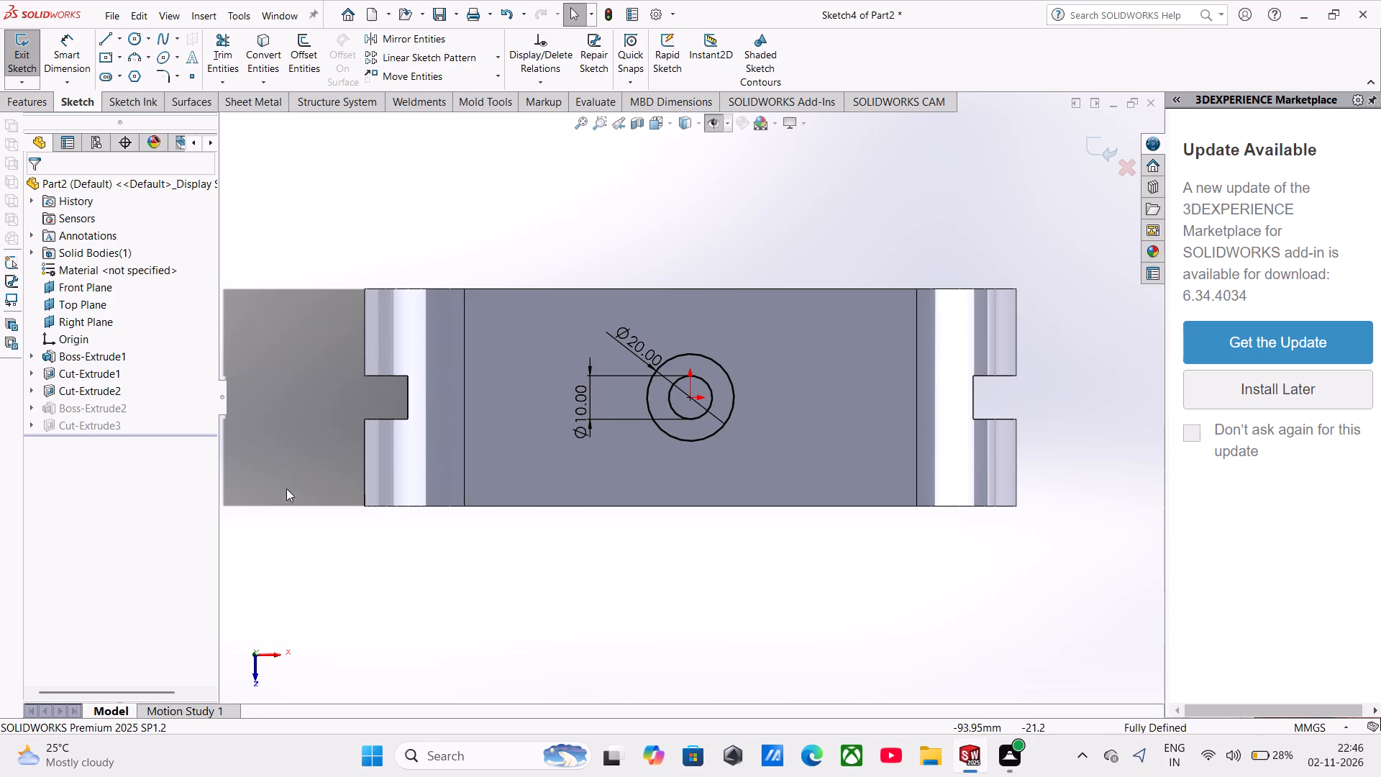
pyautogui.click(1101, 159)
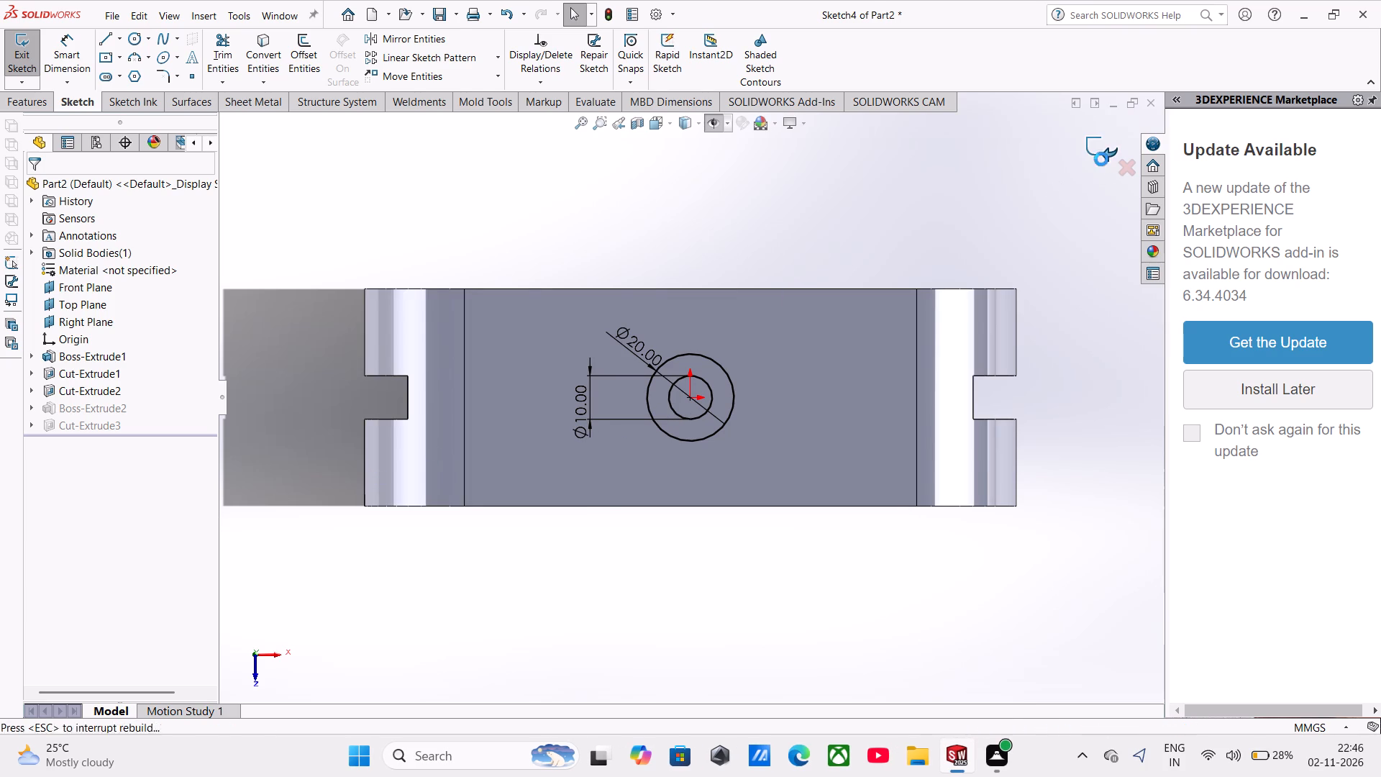
# Start a new sketch on the Front Plane, showing the hidden reference planes temporarily to select it.
pyautogui.moveTo(988, 273); pyautogui.dragTo(965, 88, button='middle')
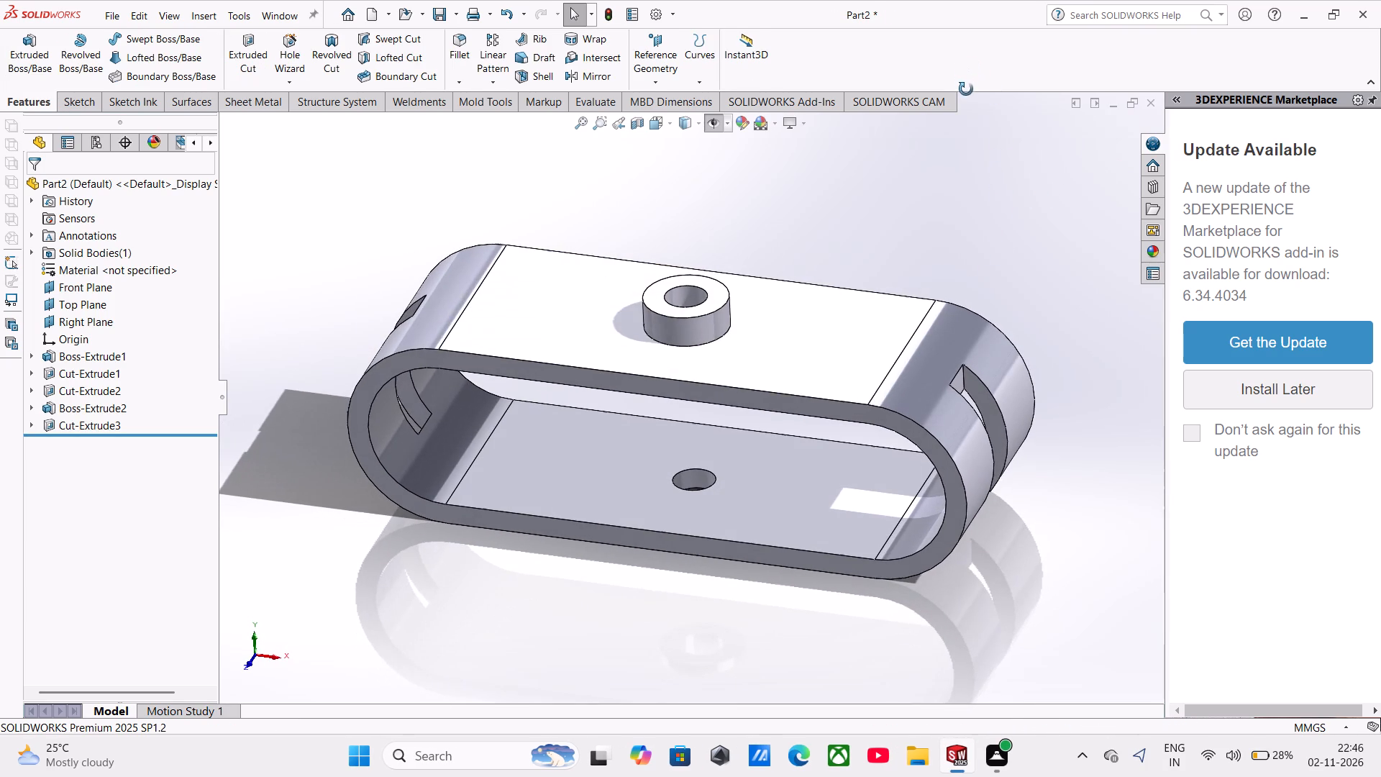
pyautogui.scroll(-1, 773, 380)
pyautogui.scroll(-3, 712, 414)
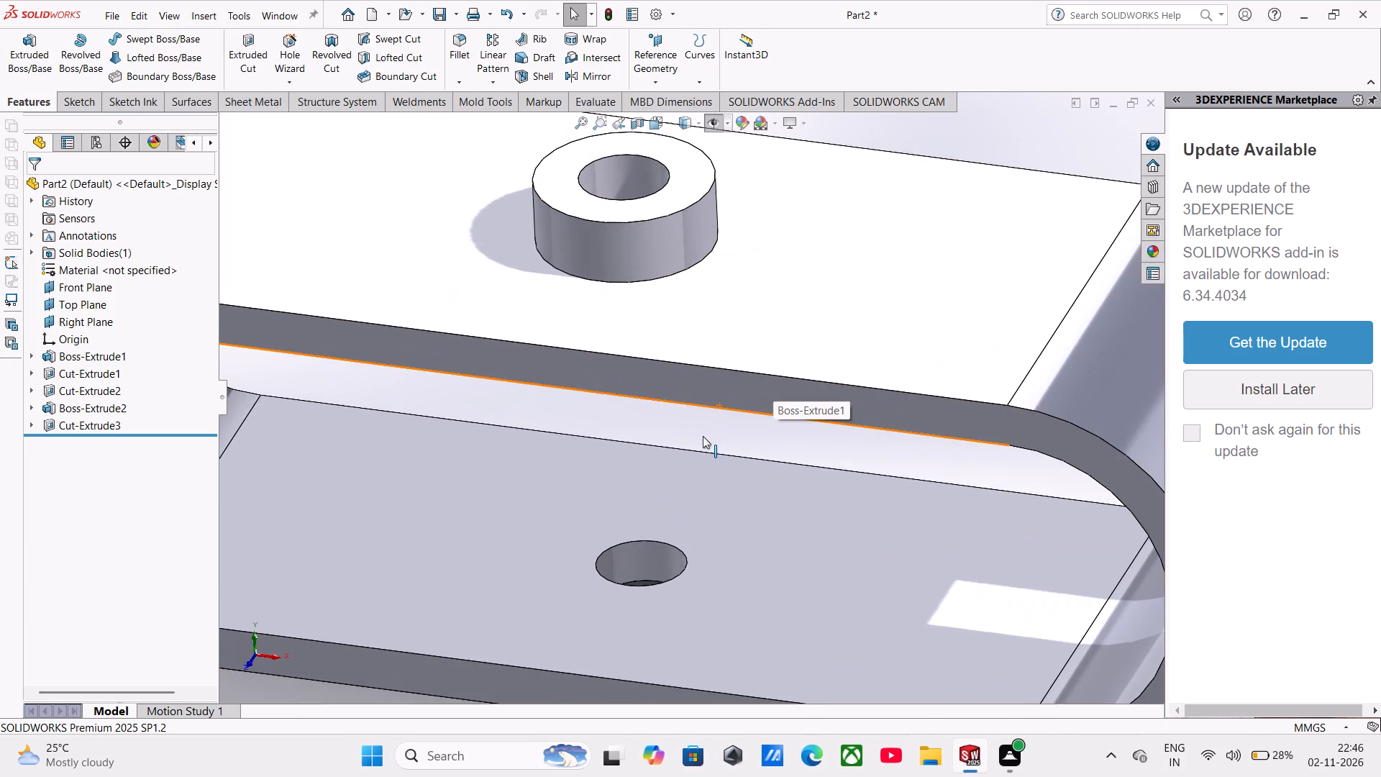
pyautogui.moveTo(703, 436); pyautogui.dragTo(695, 494, button='middle')
pyautogui.scroll(-1, 695, 494)
pyautogui.scroll(3, 695, 491)
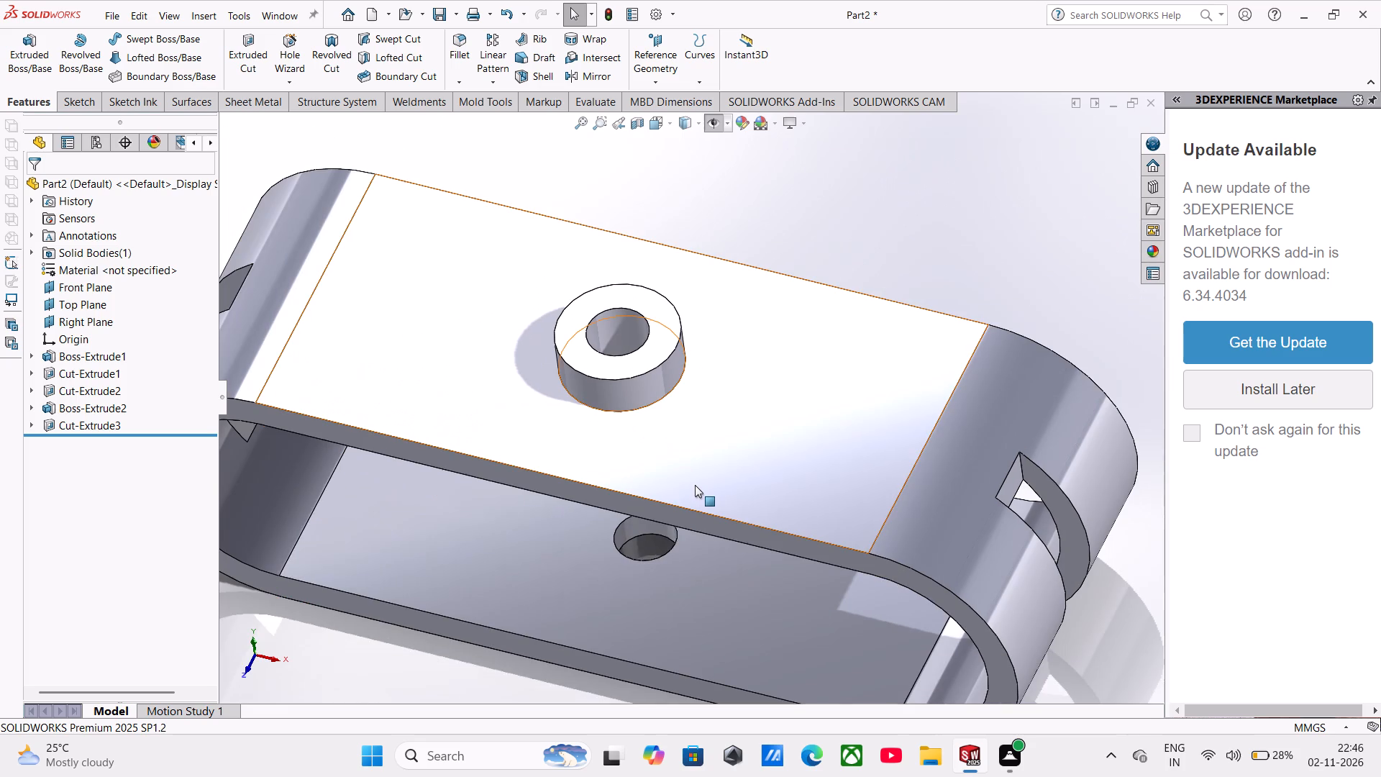
pyautogui.moveTo(642, 492); pyautogui.dragTo(647, 429, button='middle')
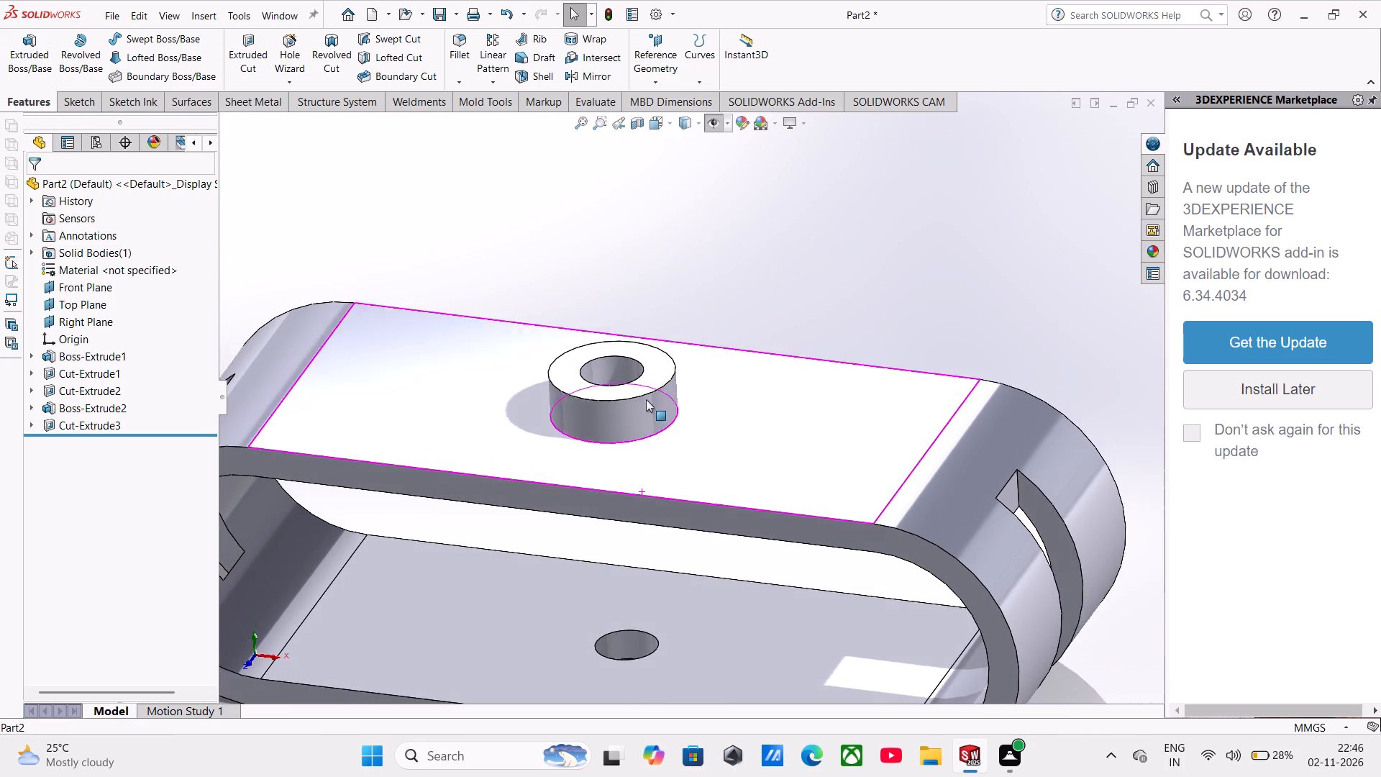
pyautogui.click(717, 126)
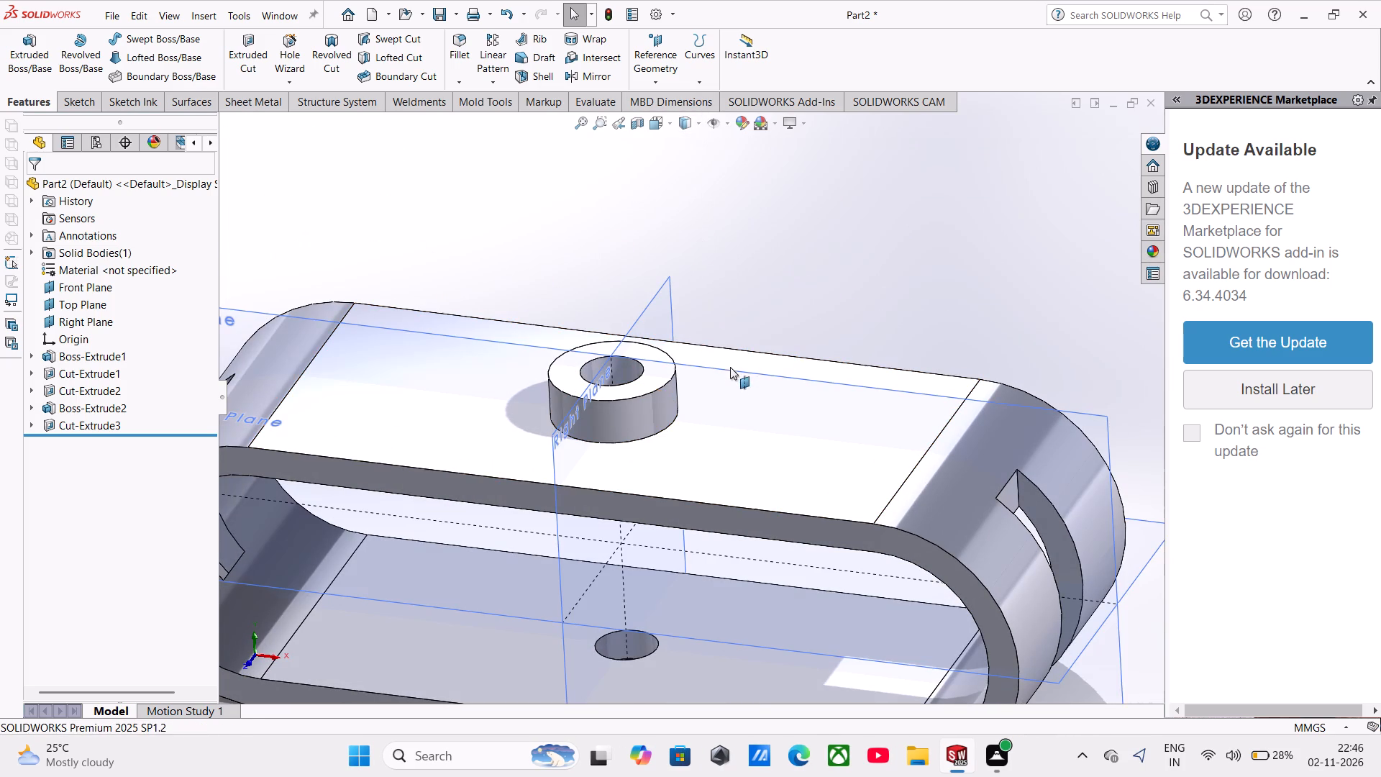
pyautogui.click(729, 373)
pyautogui.click(793, 338)
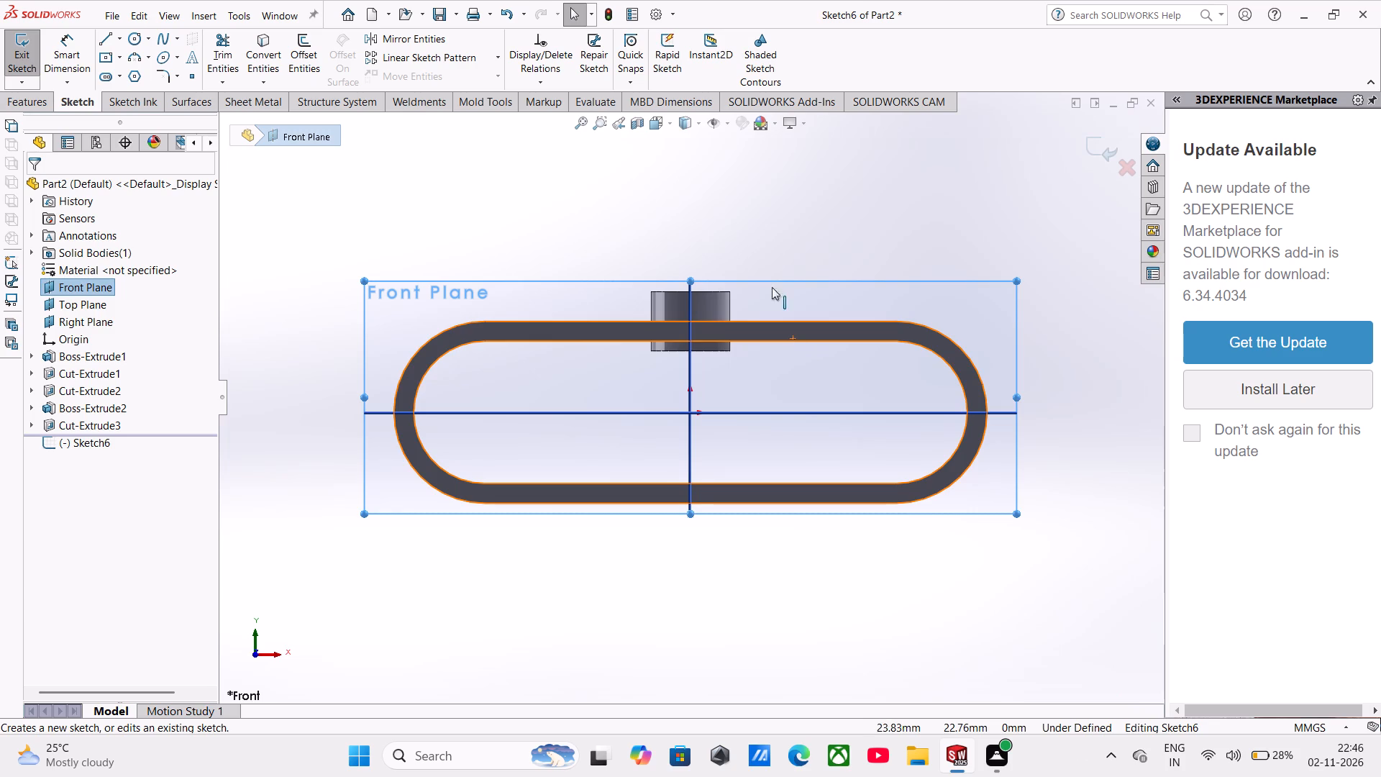
pyautogui.click(770, 251)
pyautogui.click(711, 123)
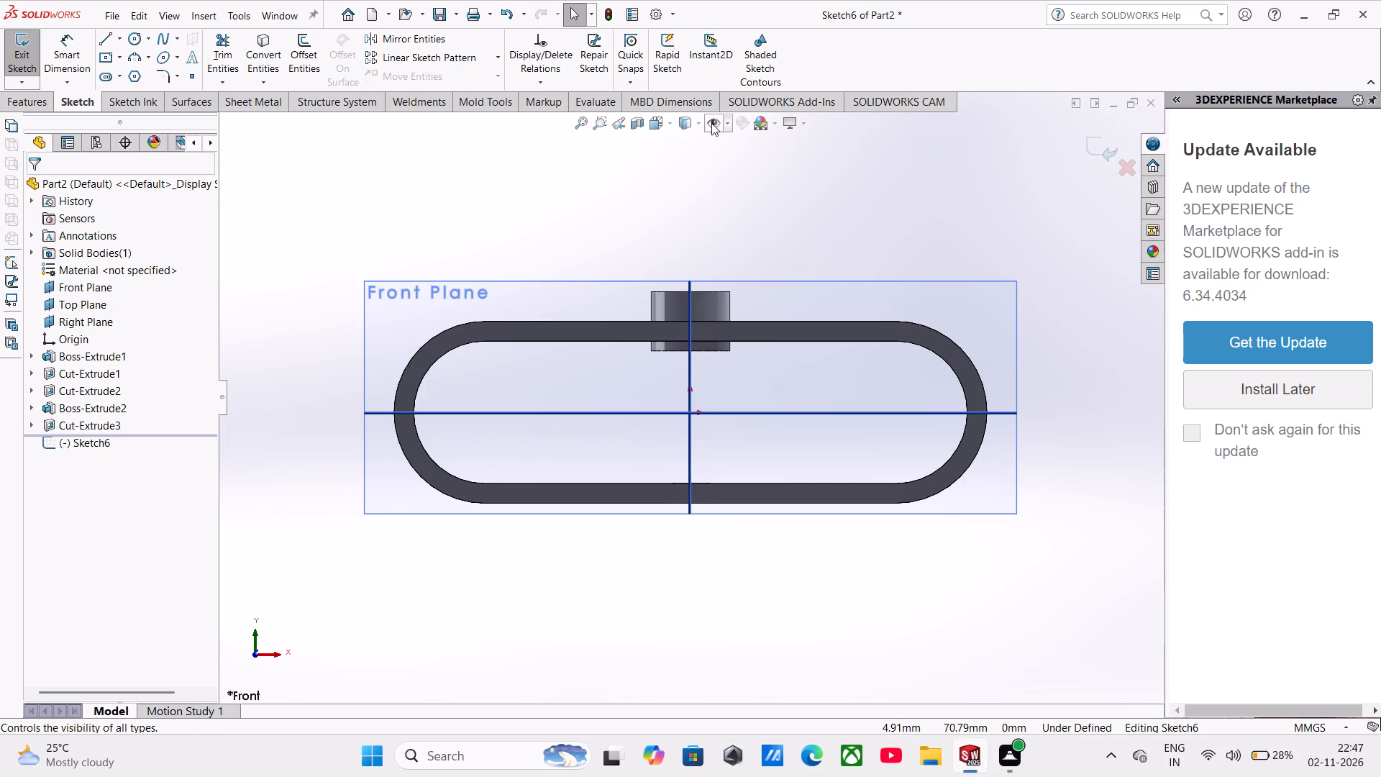
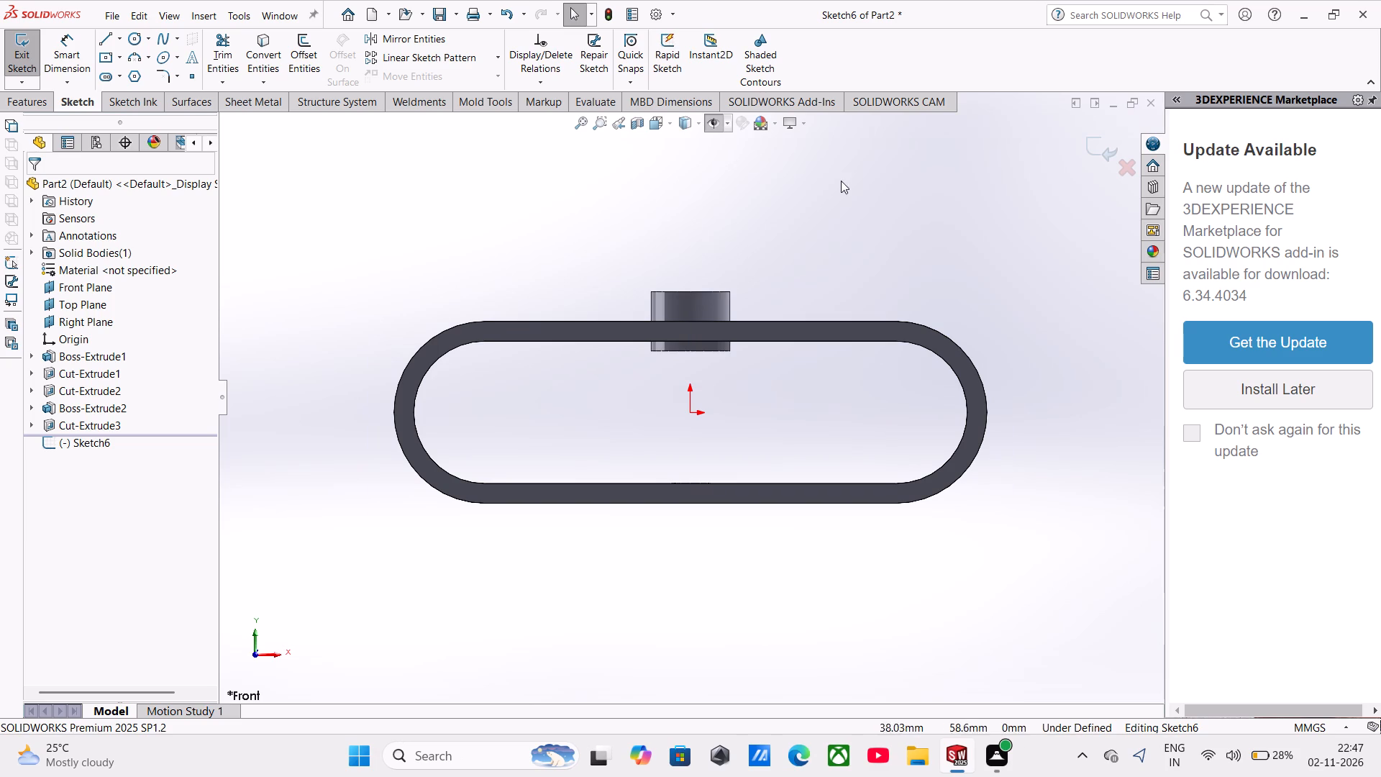
# Convert the boss's top circular edge into a sketch line in the Front Plane sketch with Convert Entities.
pyautogui.scroll(-3, 683, 279)
pyautogui.scroll(-3, 714, 330)
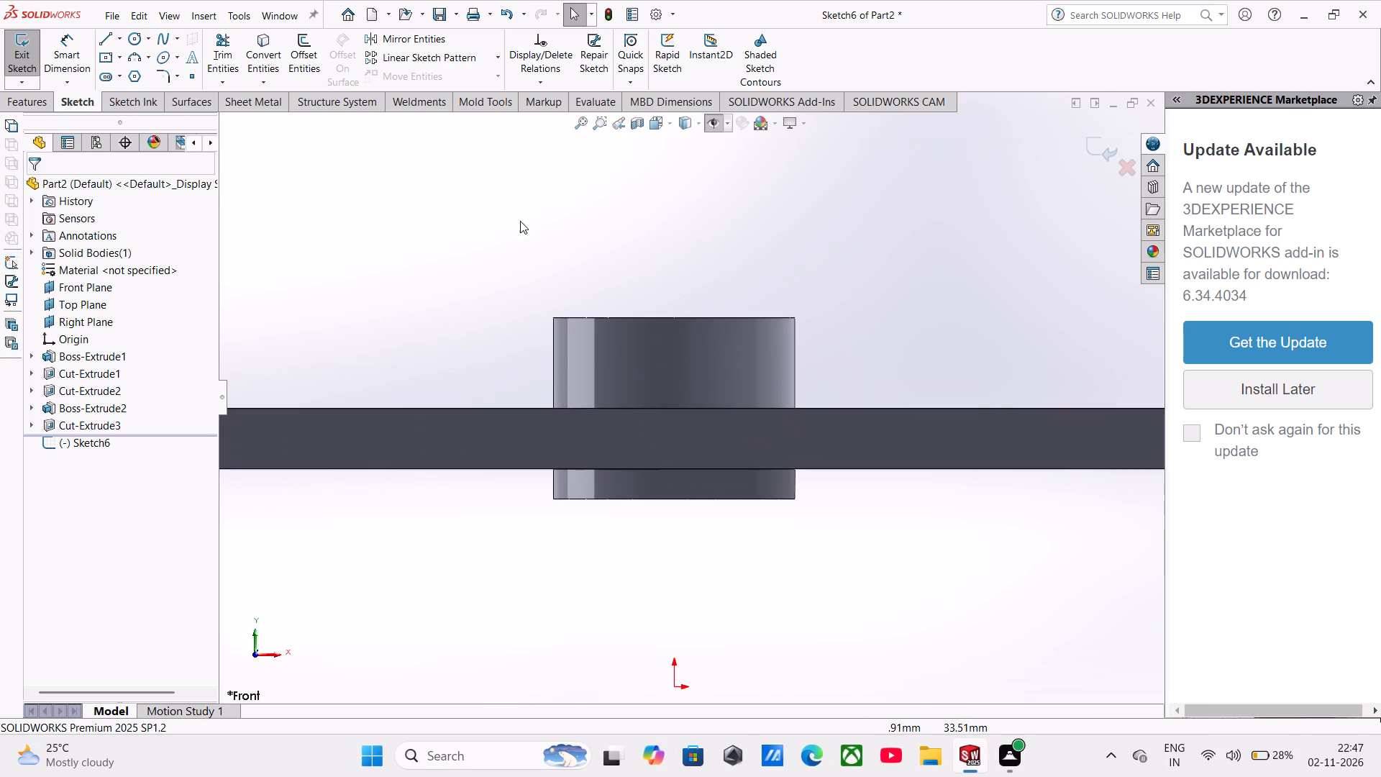
pyautogui.click(264, 49)
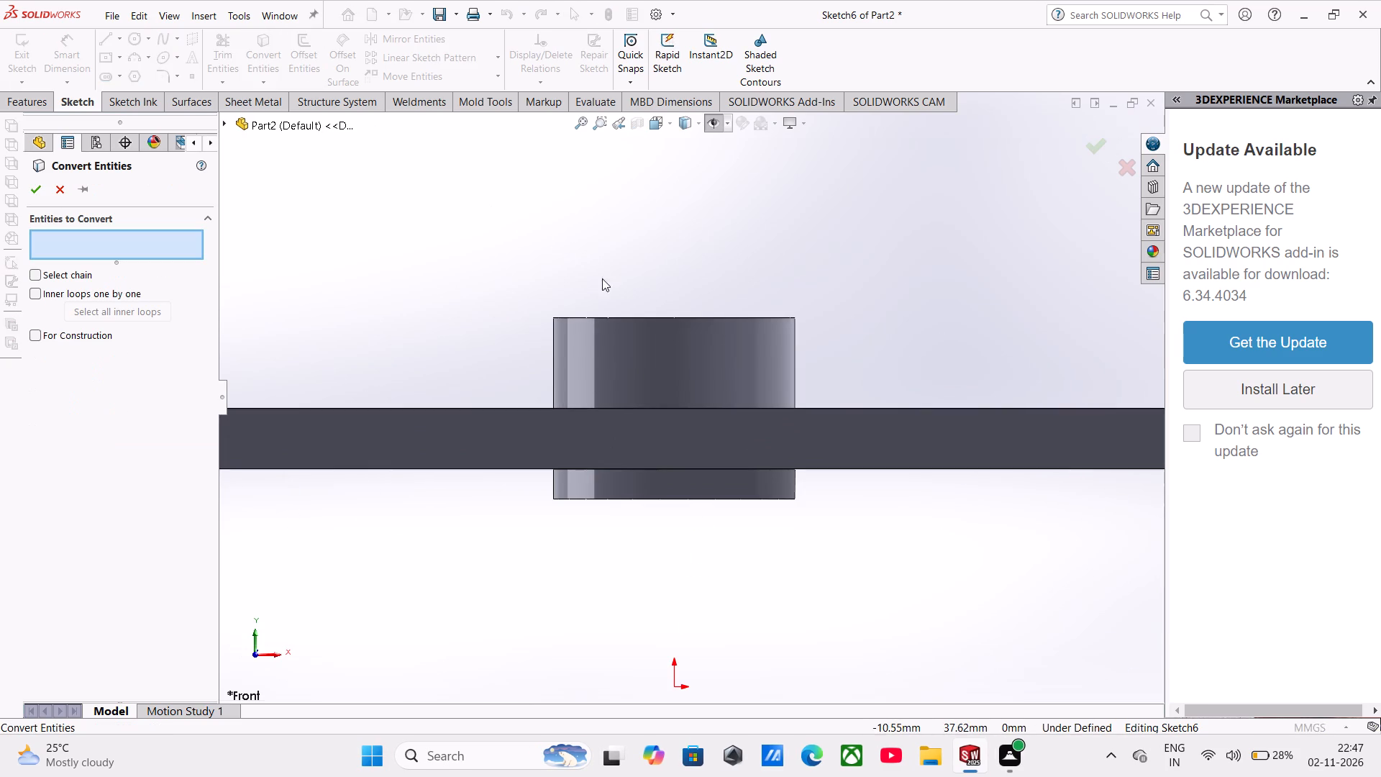
pyautogui.click(610, 318)
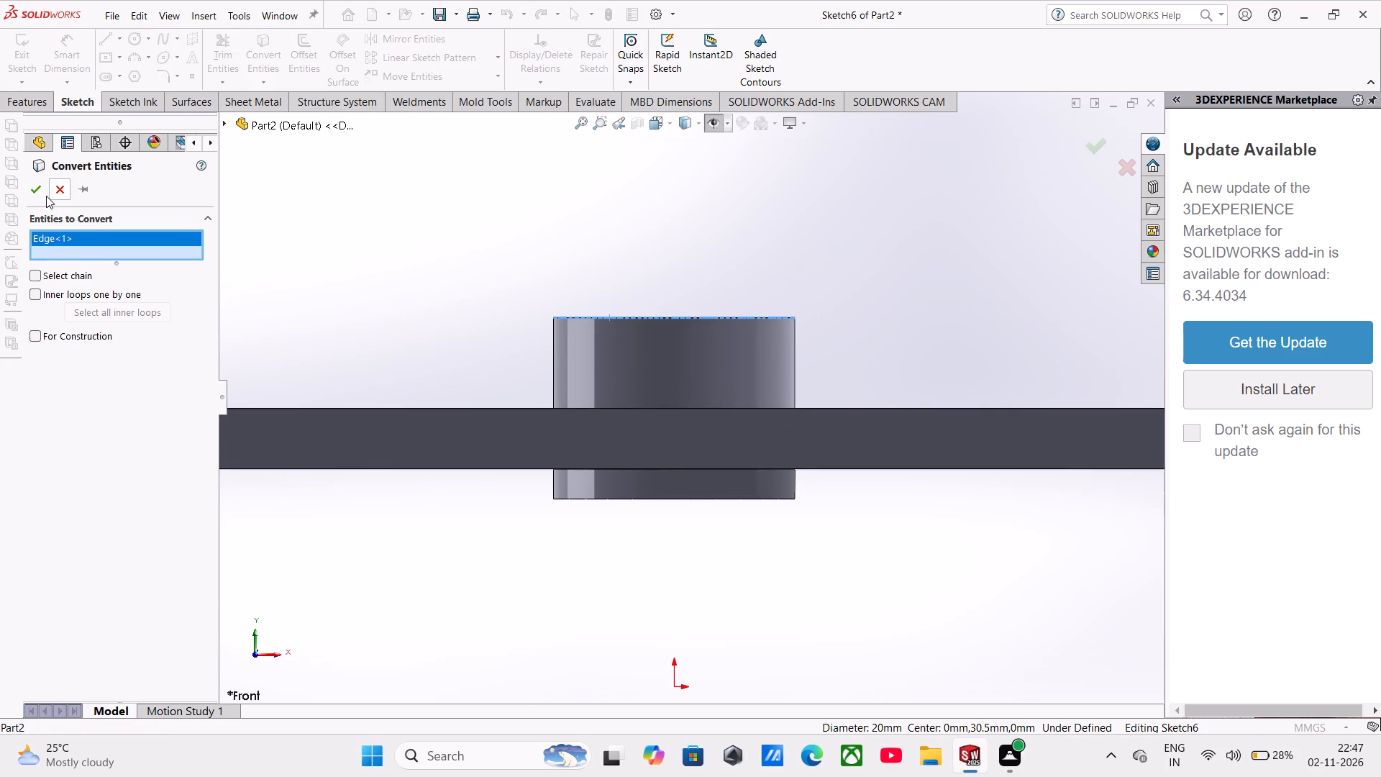
pyautogui.click(43, 194)
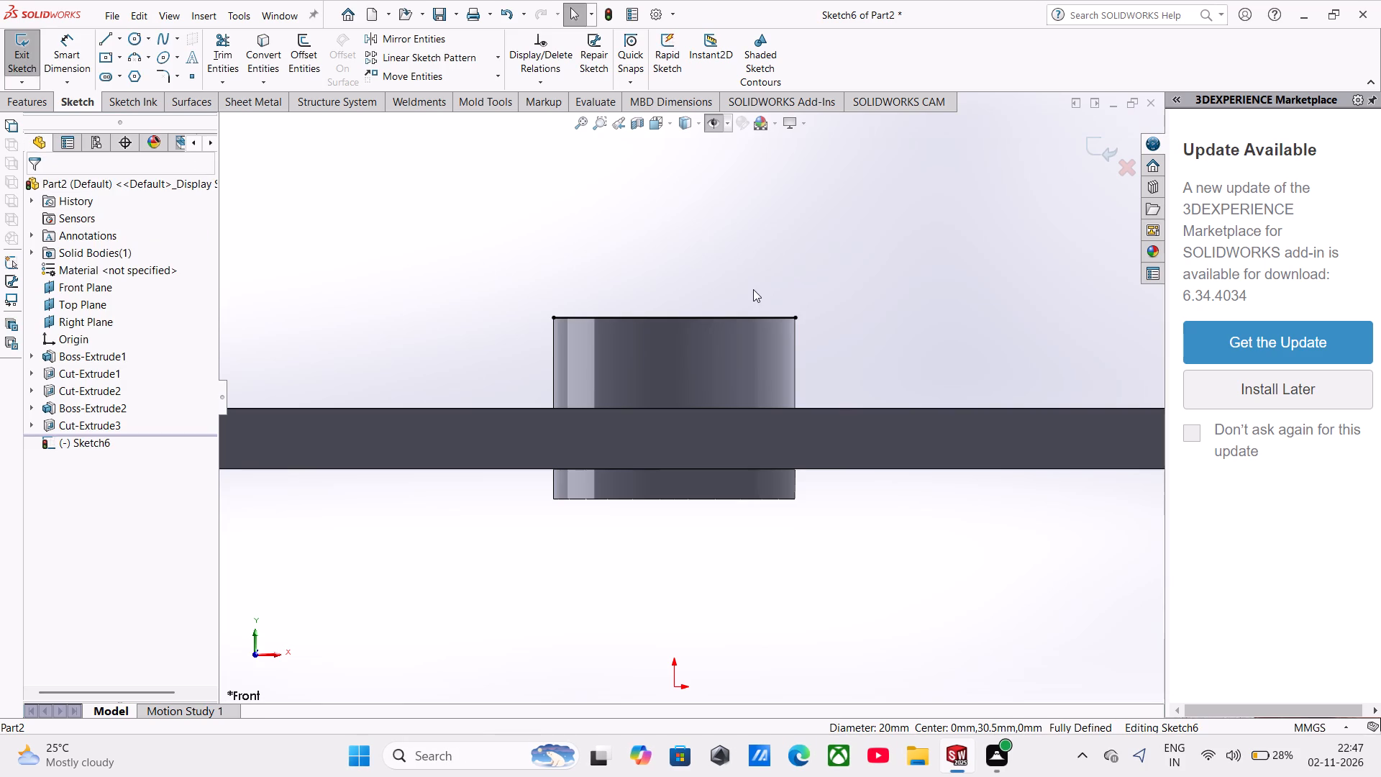
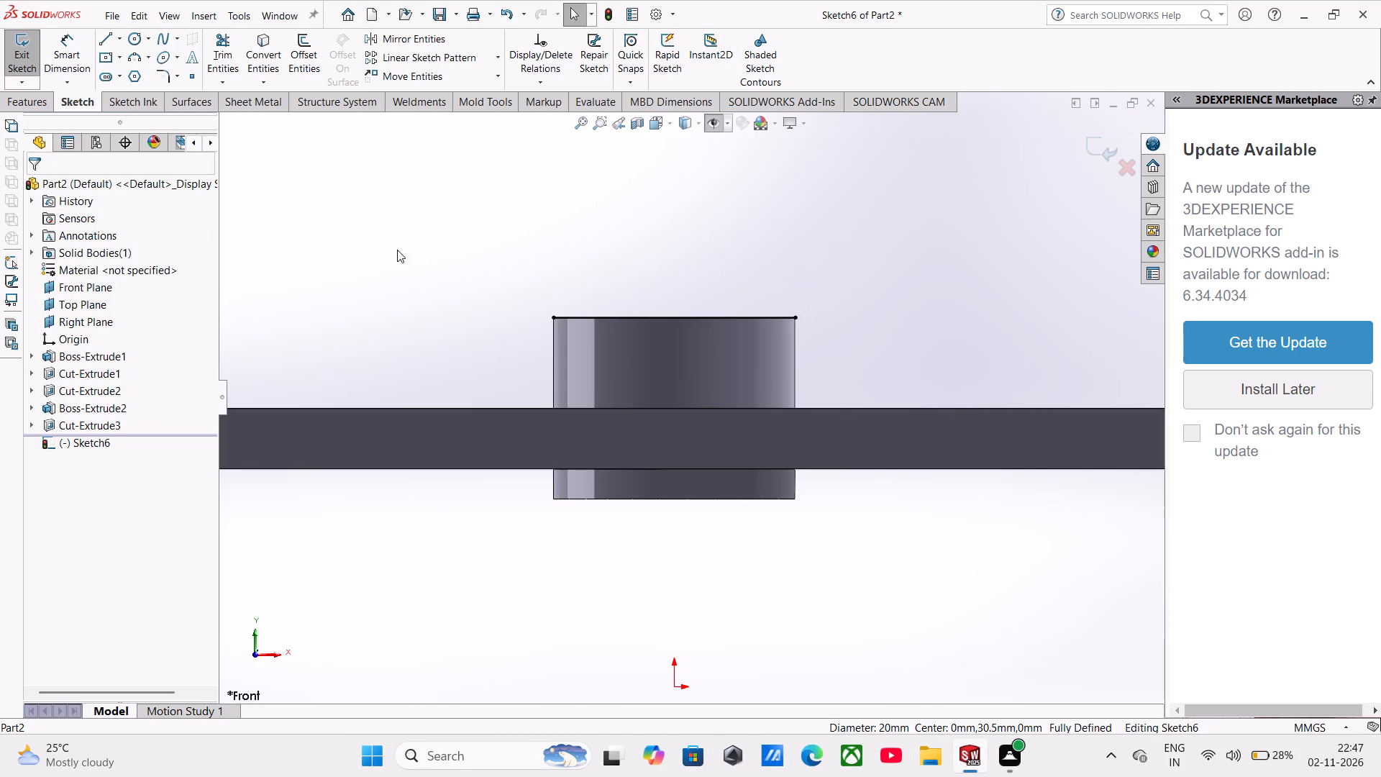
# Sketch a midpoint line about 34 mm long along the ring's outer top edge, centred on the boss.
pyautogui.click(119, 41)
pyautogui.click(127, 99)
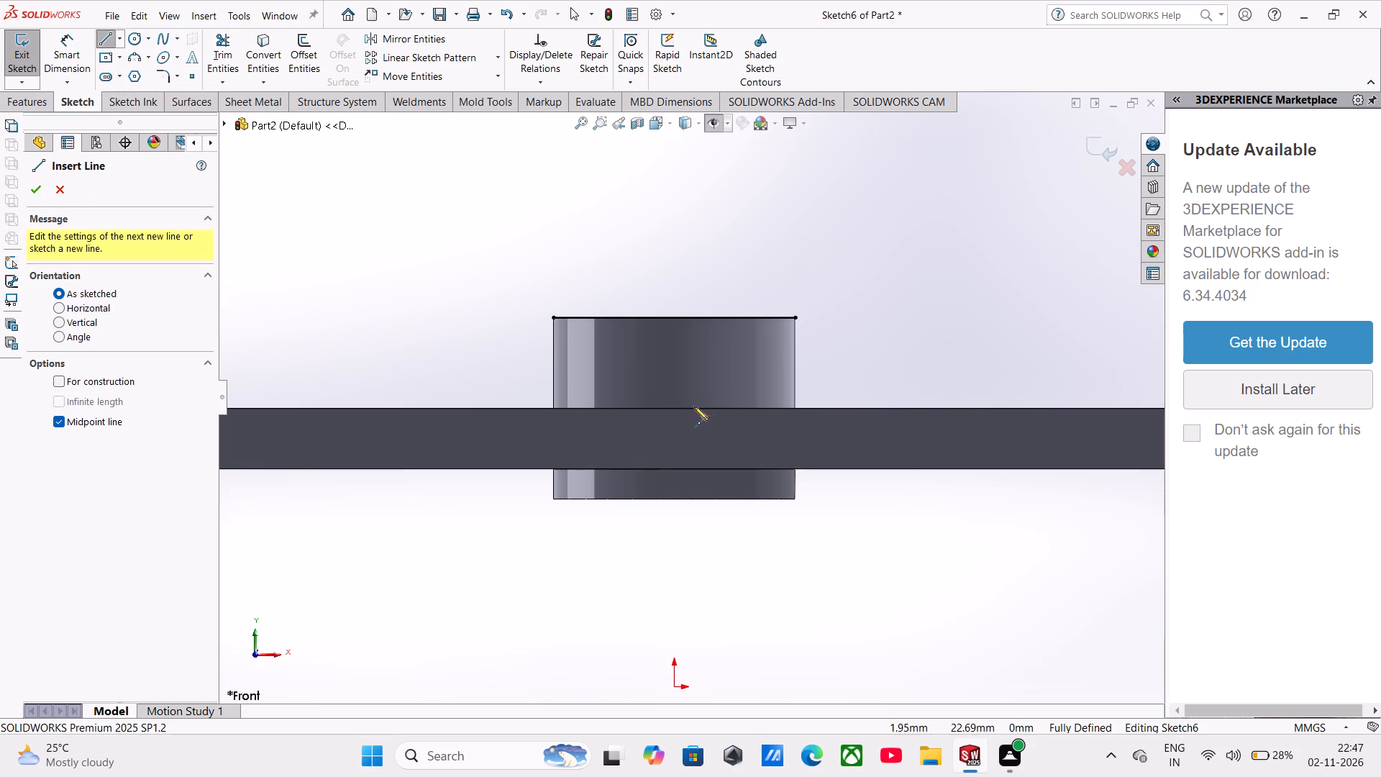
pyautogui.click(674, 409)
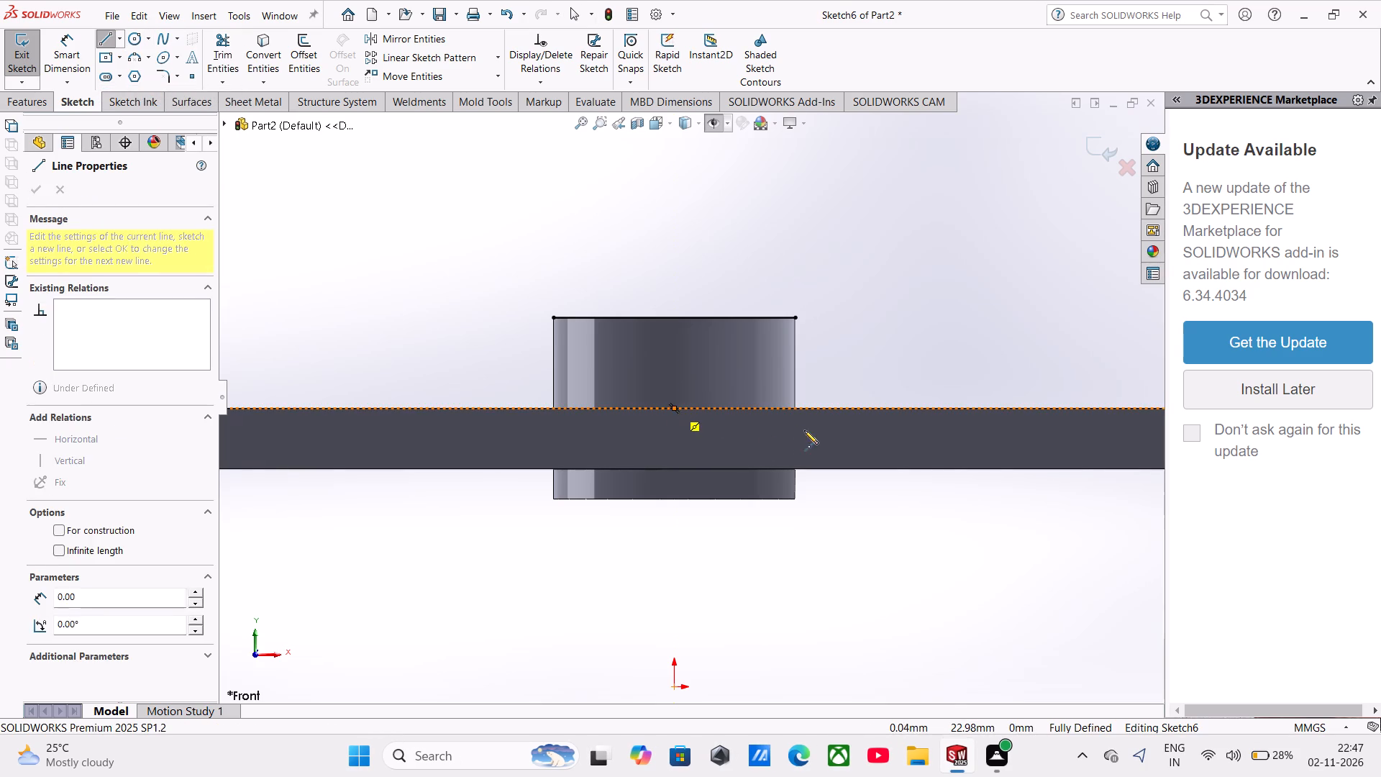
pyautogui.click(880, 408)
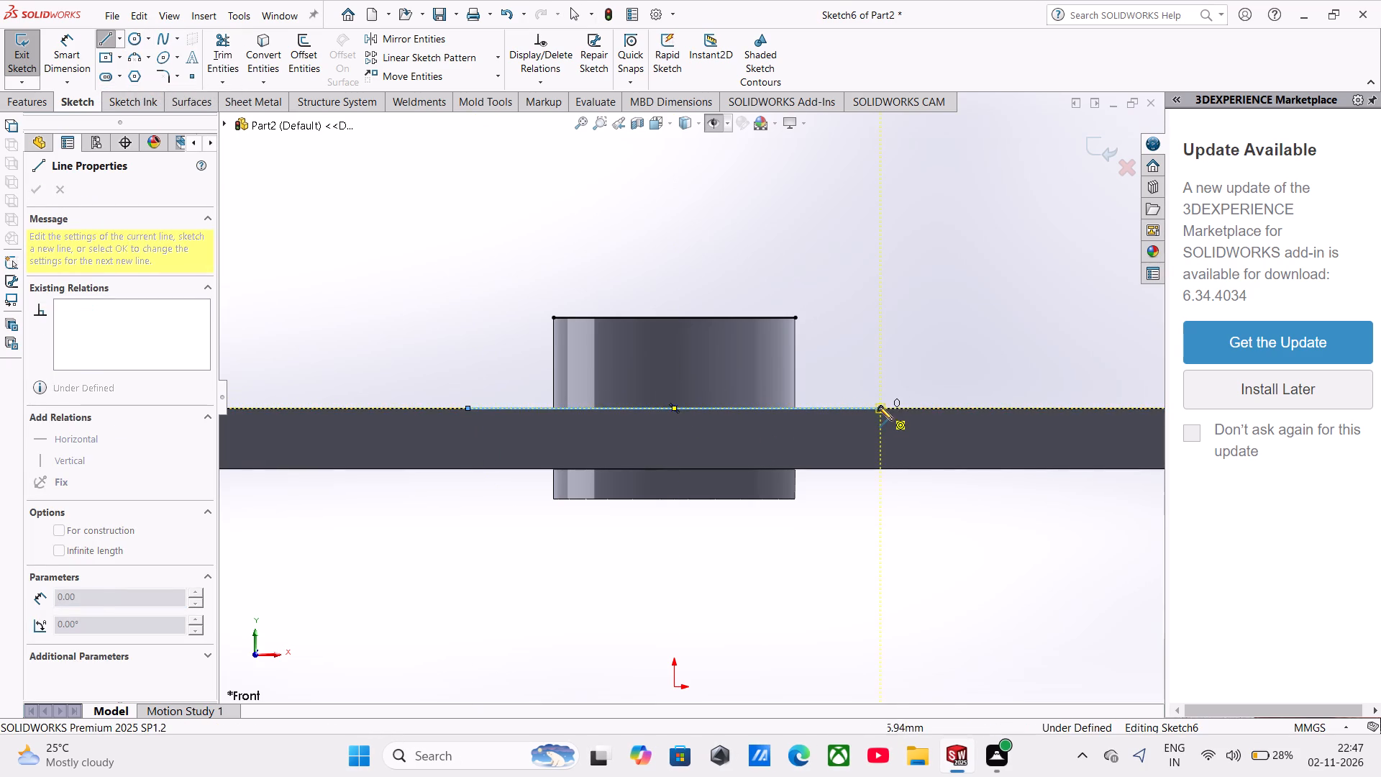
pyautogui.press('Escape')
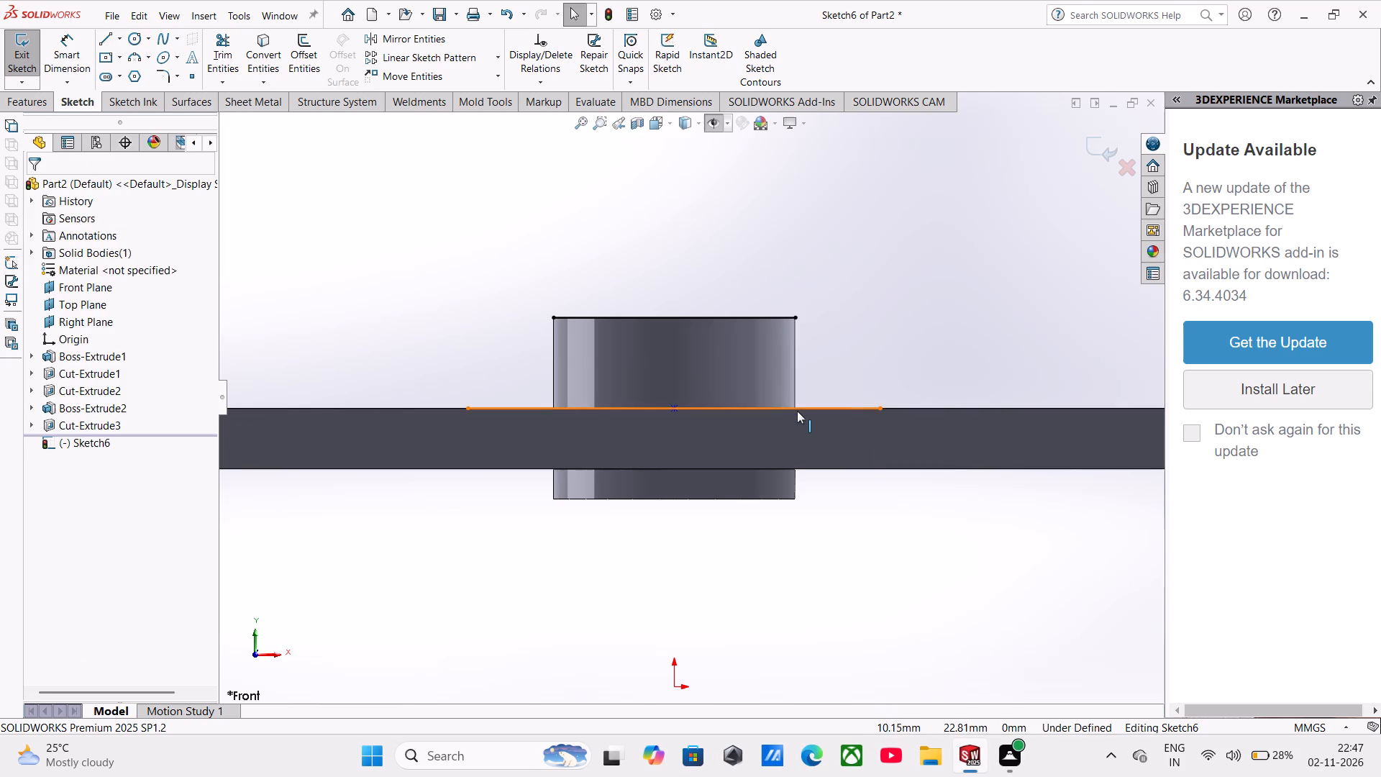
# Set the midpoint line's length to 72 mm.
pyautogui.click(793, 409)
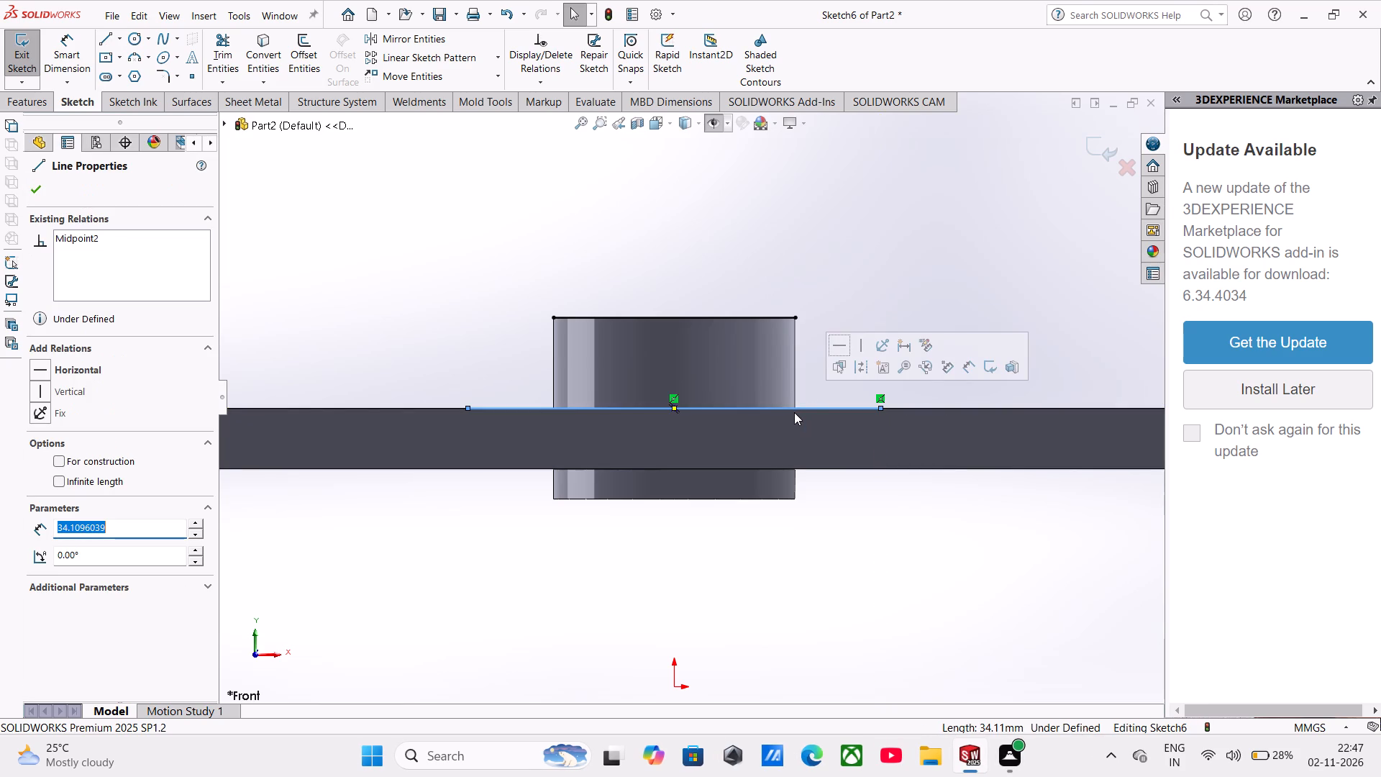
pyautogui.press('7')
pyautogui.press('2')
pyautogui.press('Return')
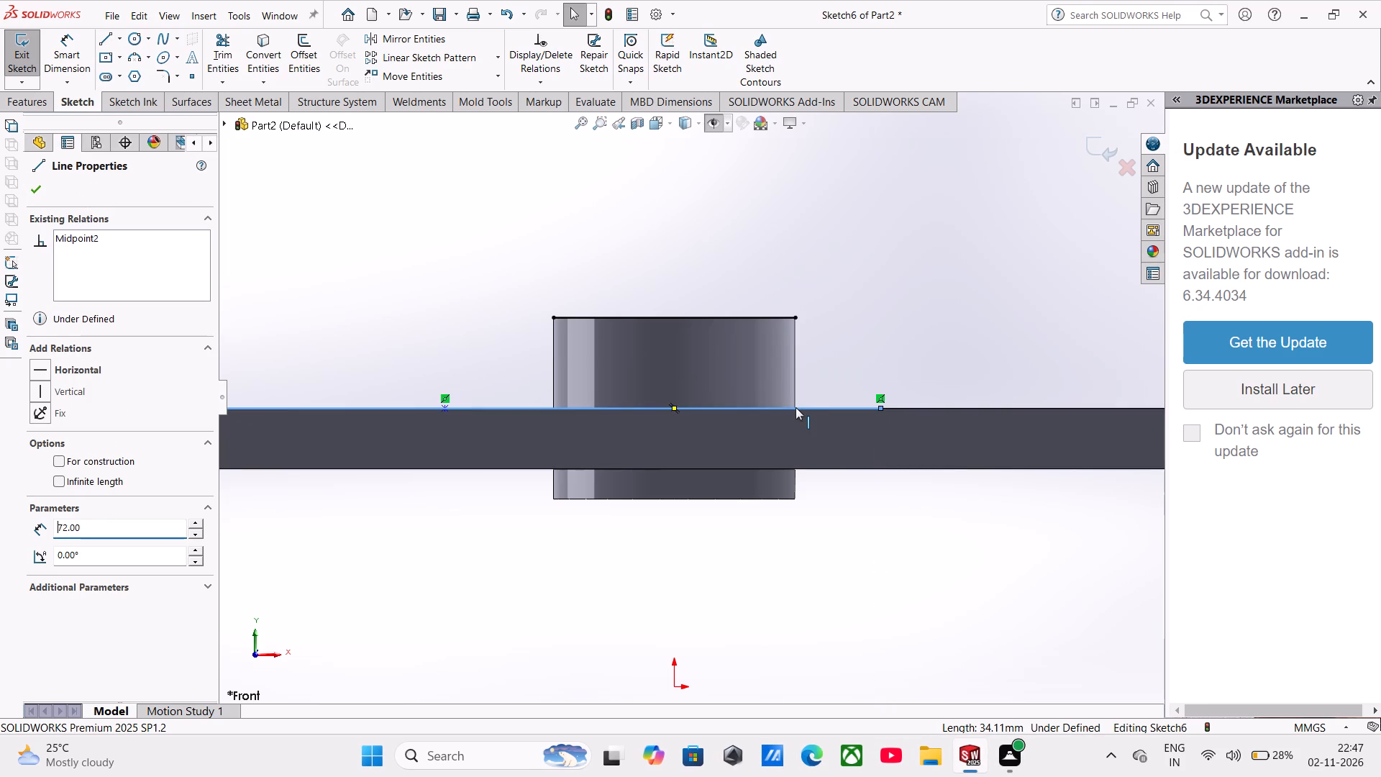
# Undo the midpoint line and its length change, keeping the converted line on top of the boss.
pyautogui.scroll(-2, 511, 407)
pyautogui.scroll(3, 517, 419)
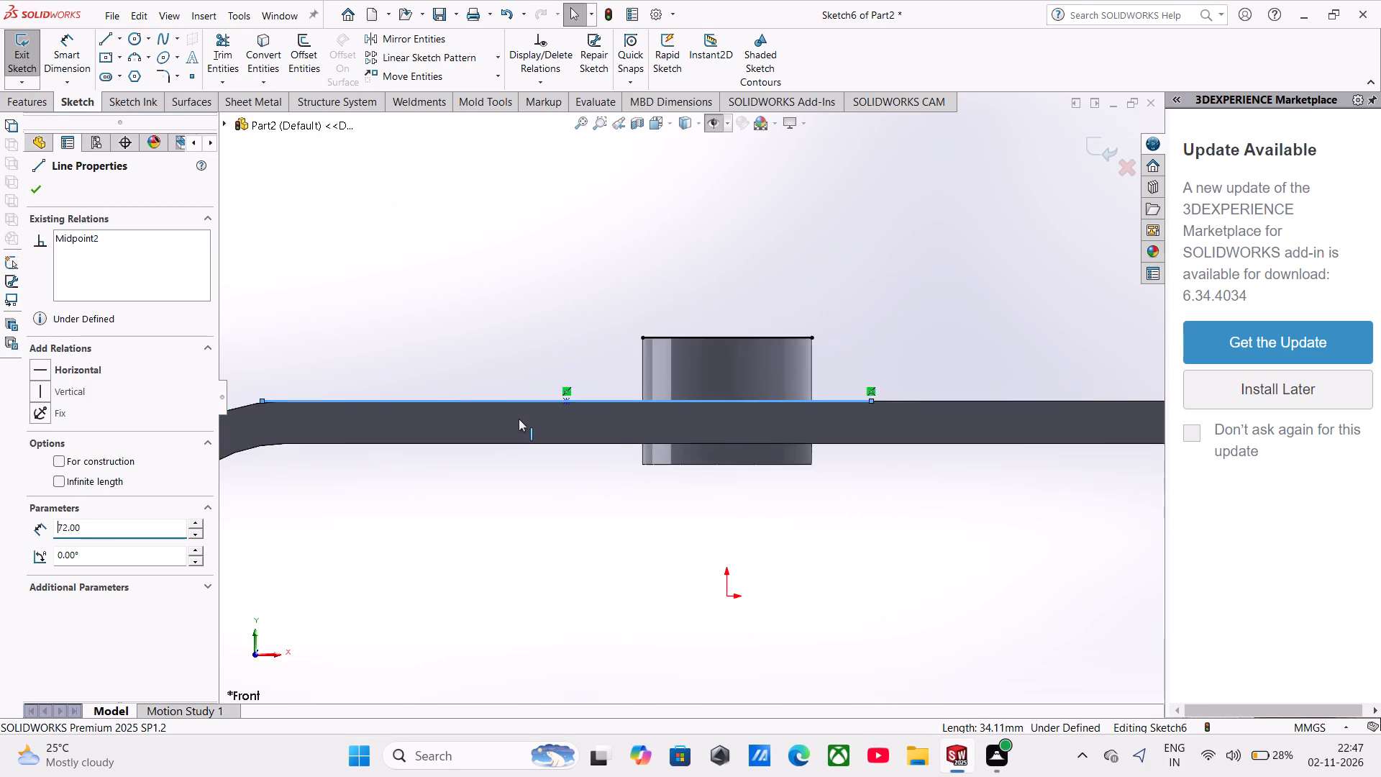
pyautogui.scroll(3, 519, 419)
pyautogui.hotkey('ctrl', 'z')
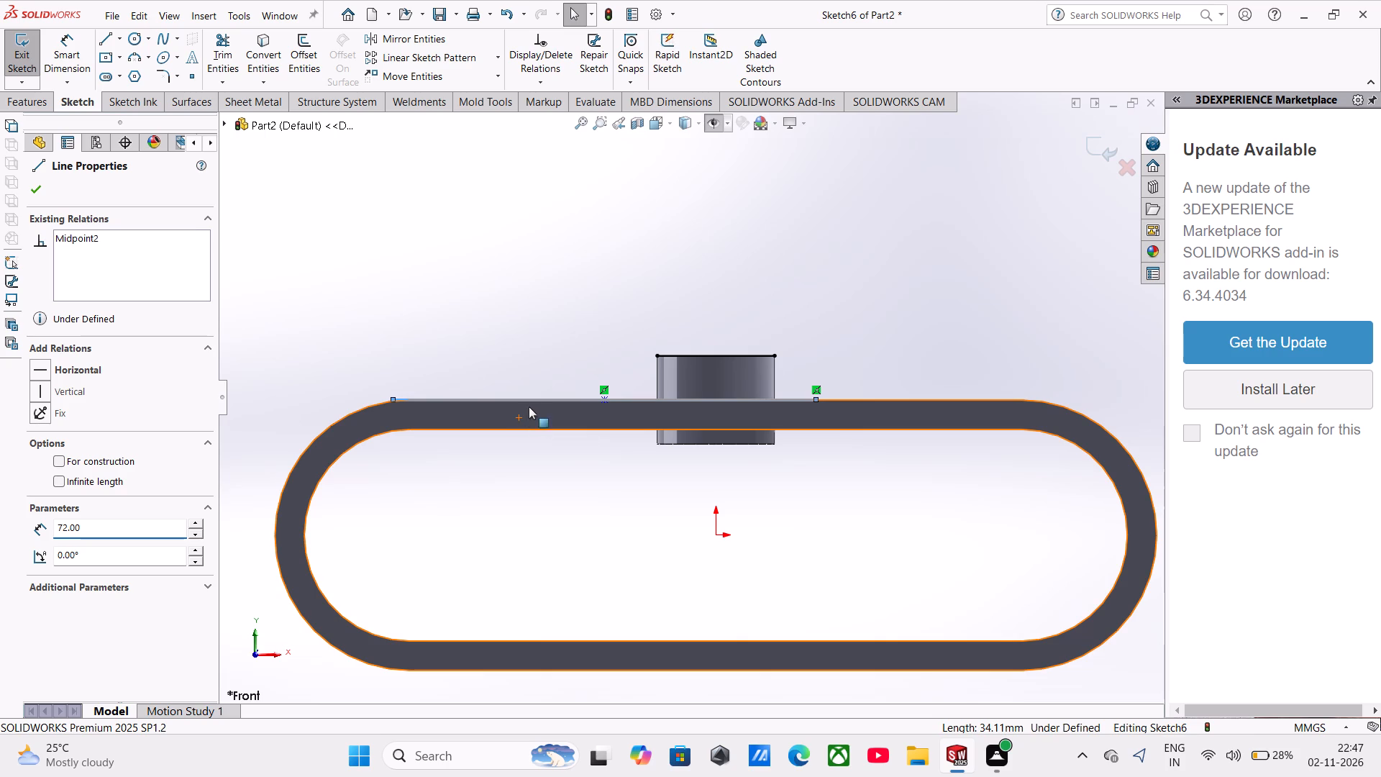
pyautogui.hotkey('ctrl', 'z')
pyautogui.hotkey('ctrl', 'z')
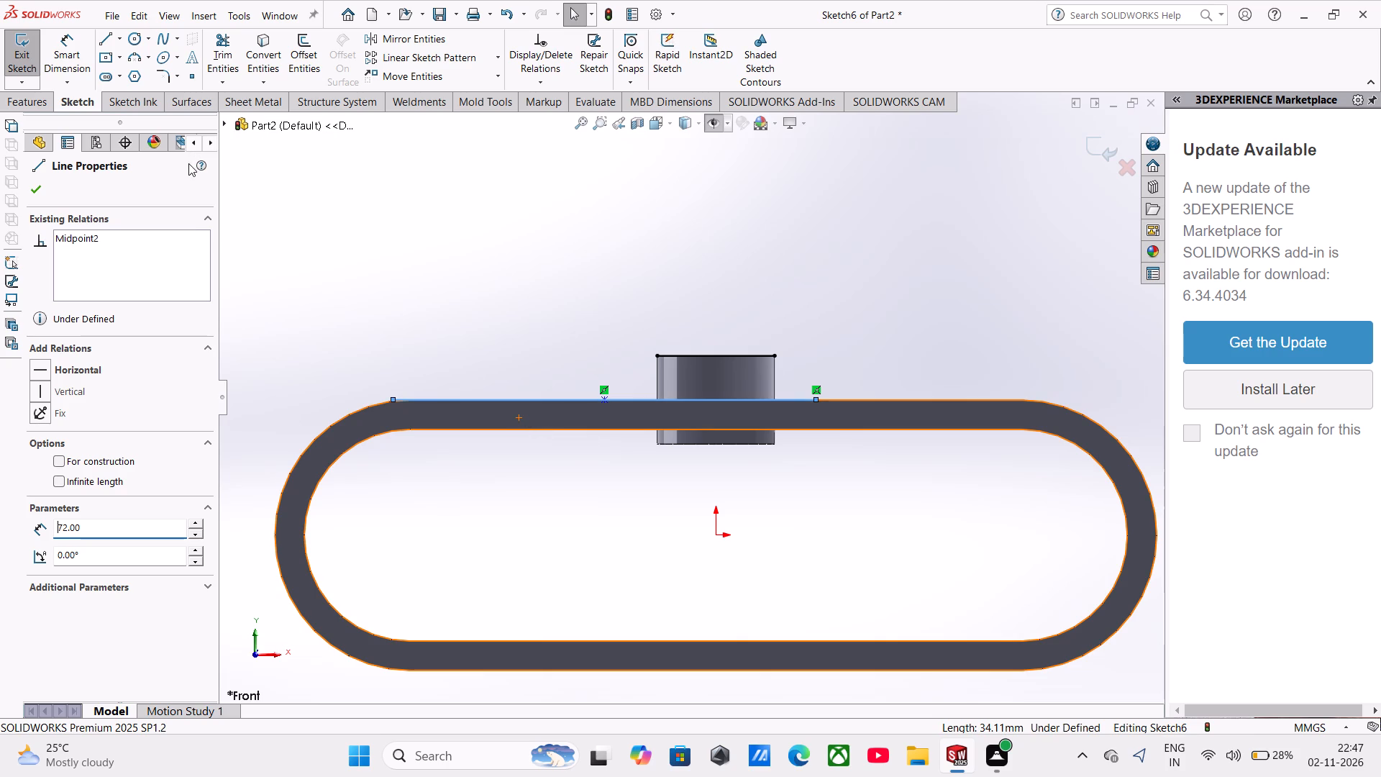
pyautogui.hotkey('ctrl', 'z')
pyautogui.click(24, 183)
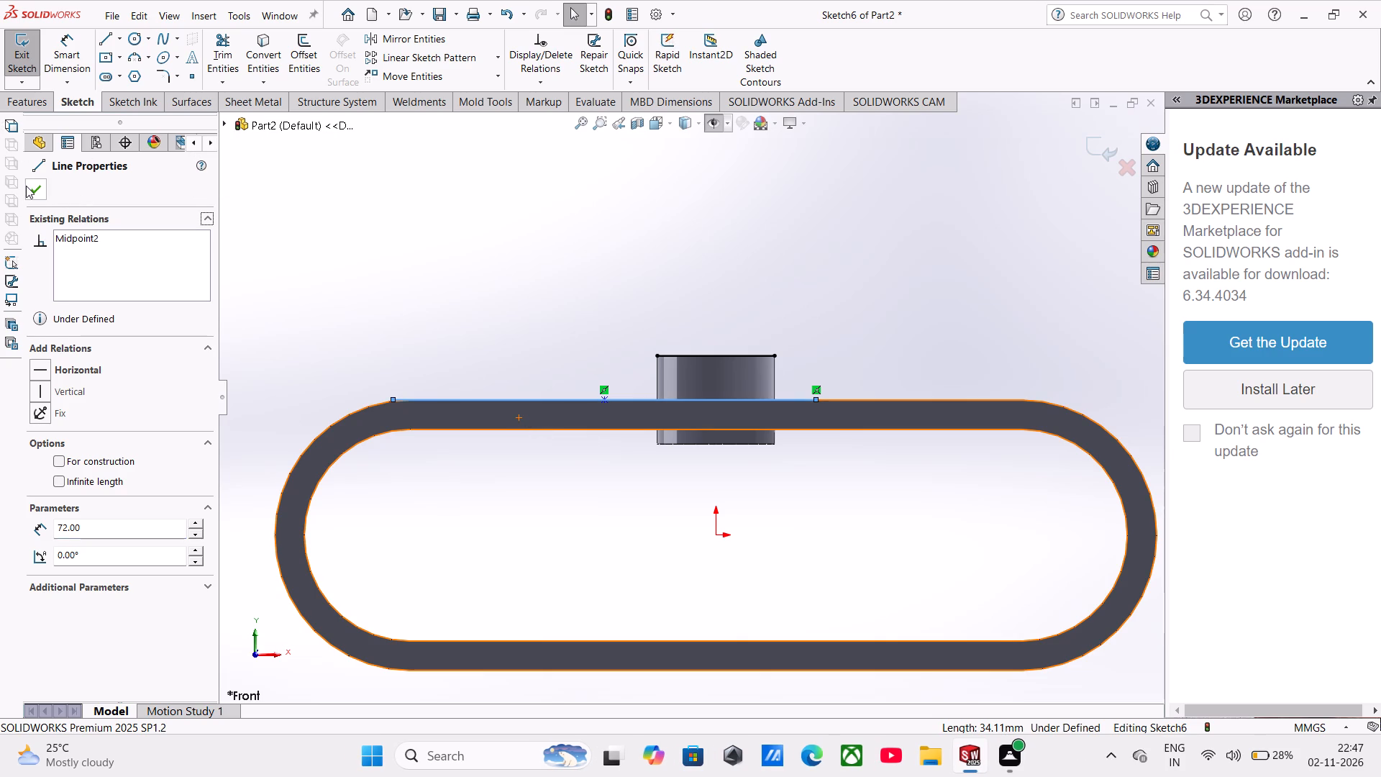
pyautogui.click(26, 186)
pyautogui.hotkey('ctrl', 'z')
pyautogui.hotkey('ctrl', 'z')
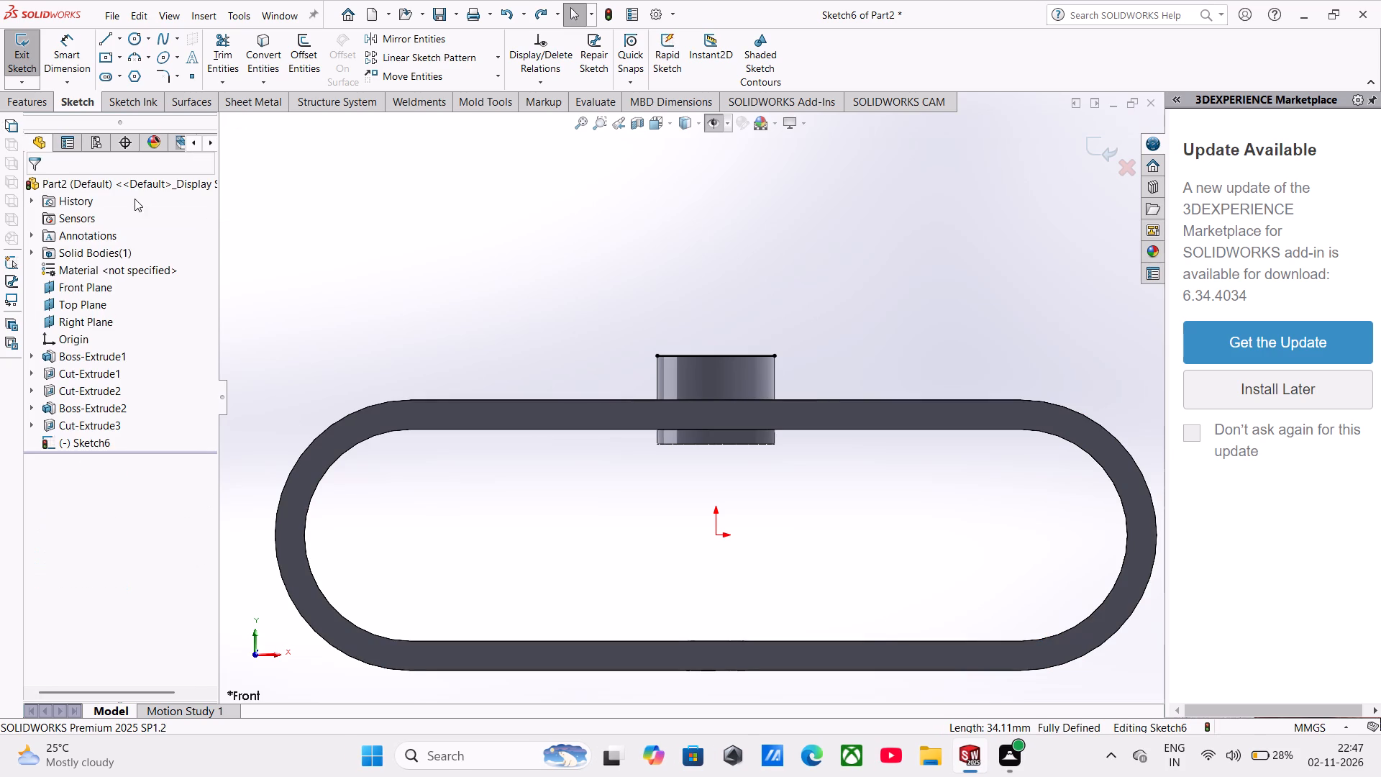
# Sketch a line about 23.8 mm long from the midpoint of the ring's outer top edge, running left along that edge.
pyautogui.click(99, 37)
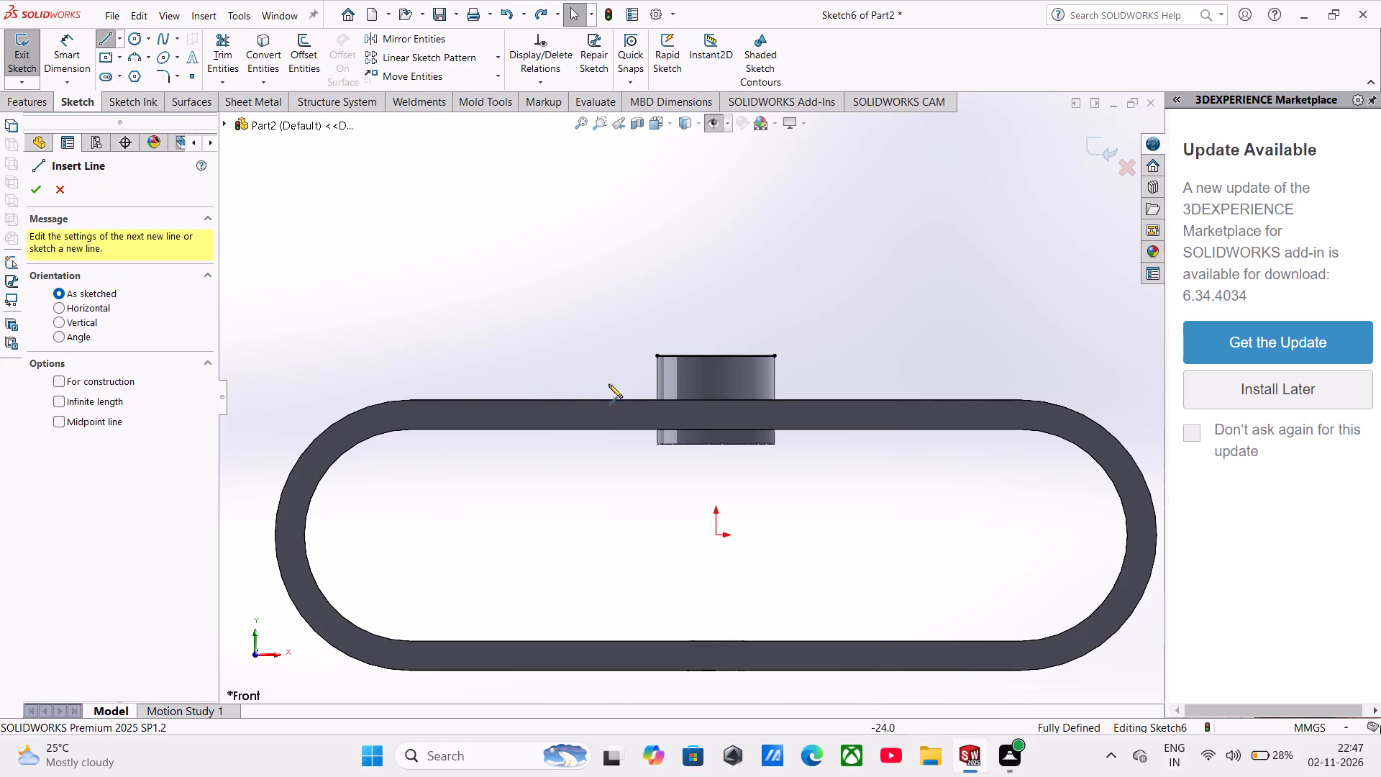
pyautogui.scroll(-3, 666, 405)
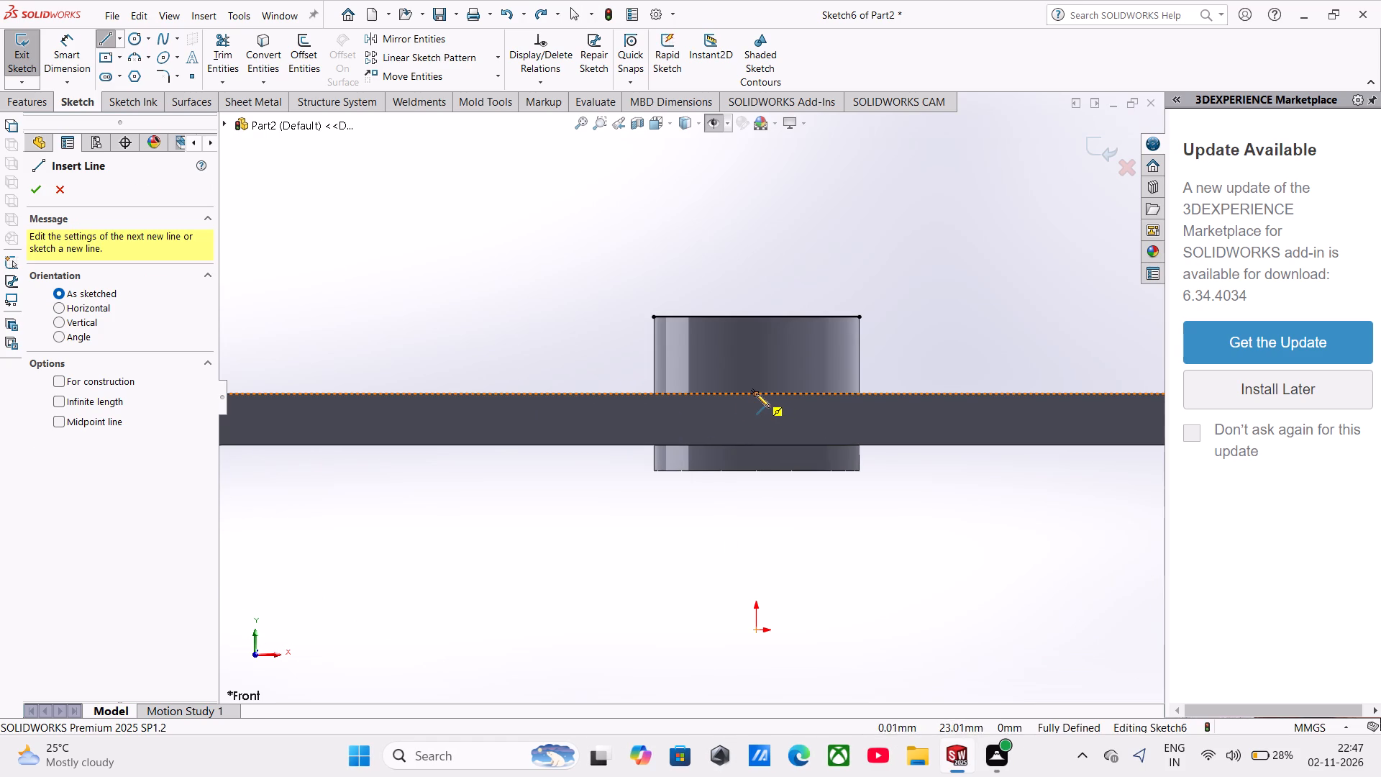
pyautogui.click(756, 394)
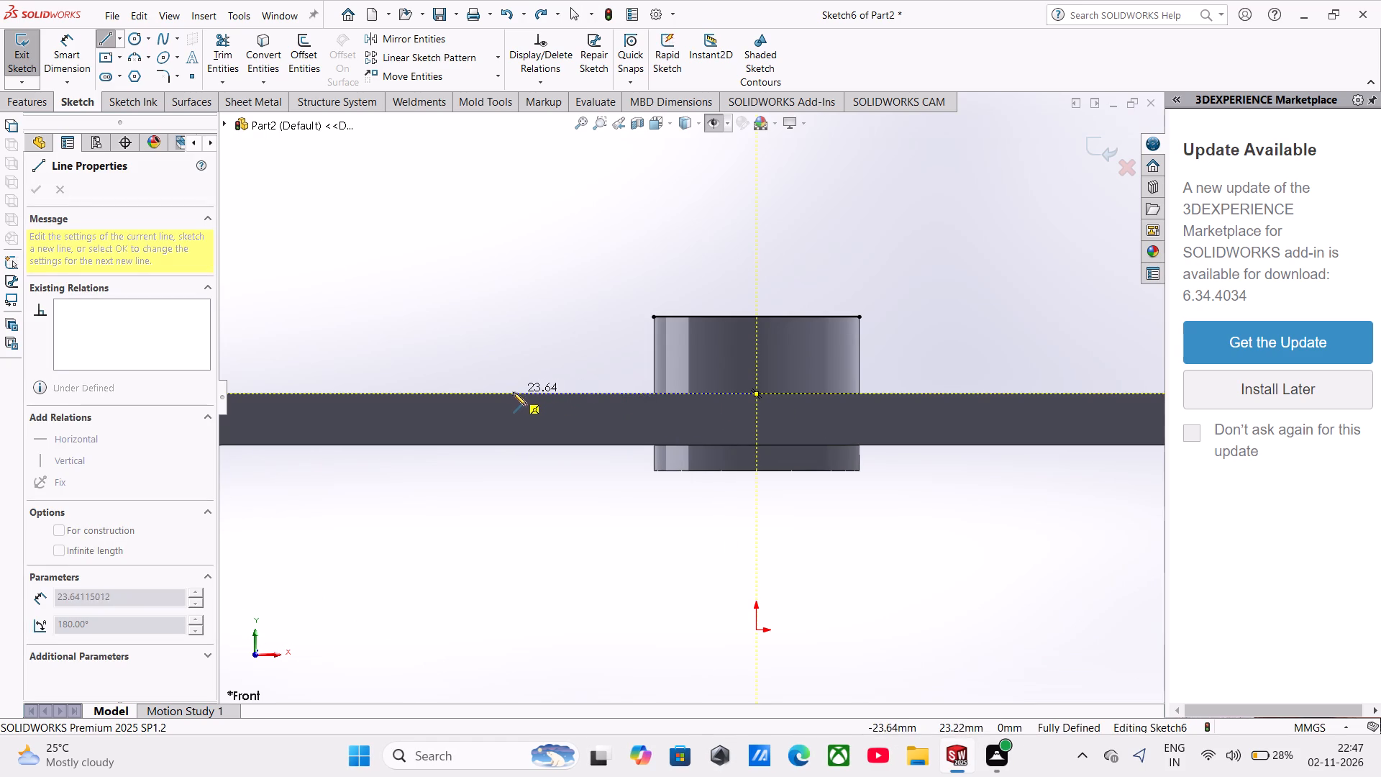
pyautogui.click(512, 394)
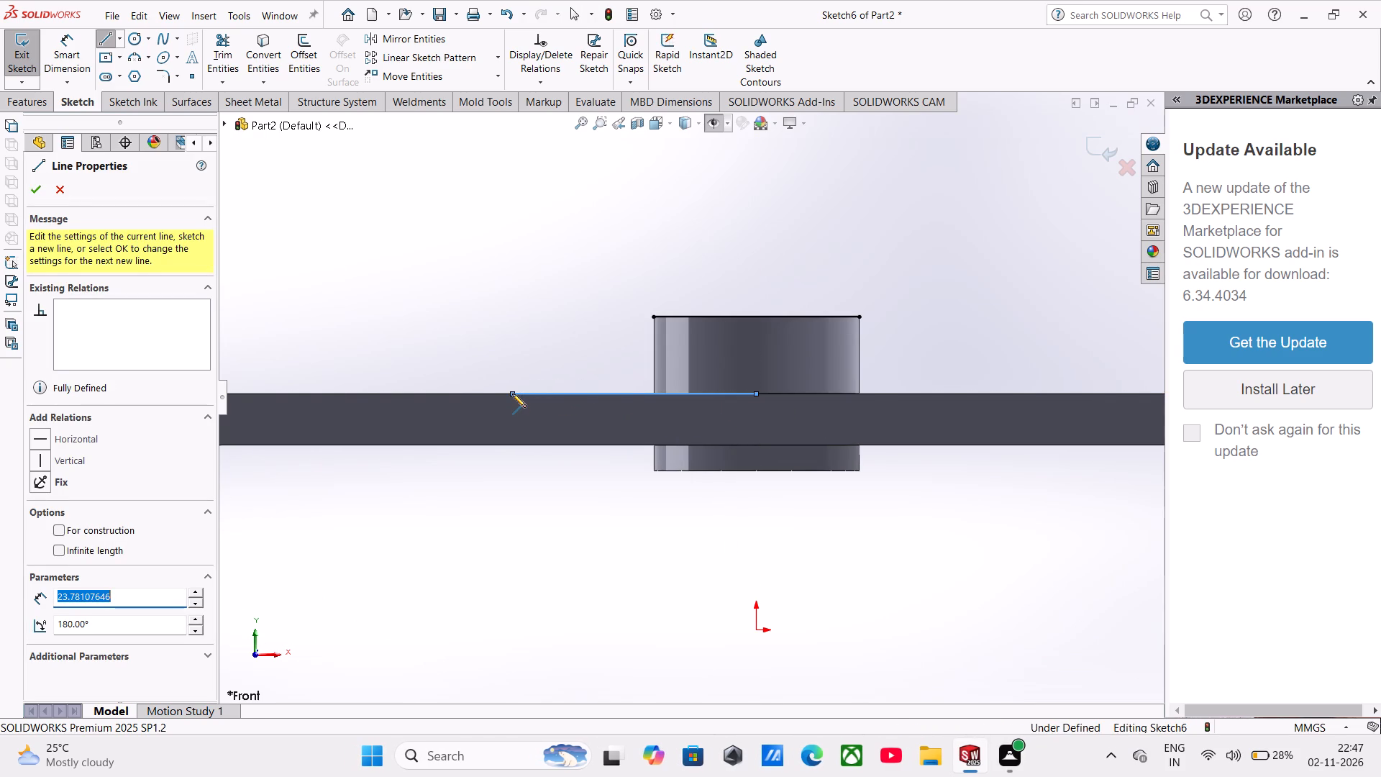
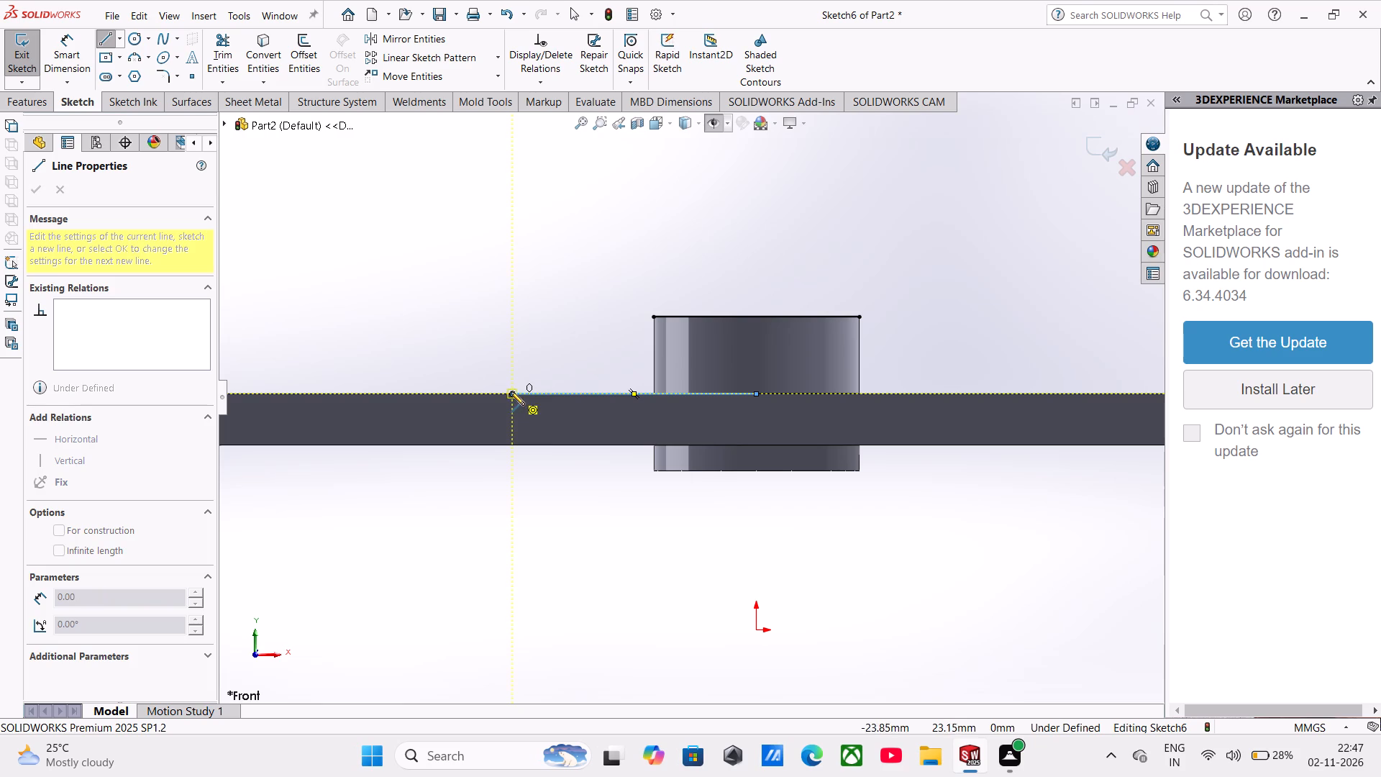
# Select the newly sketched line on the ring's outer top edge, opening its line properties.
pyautogui.press('Escape')
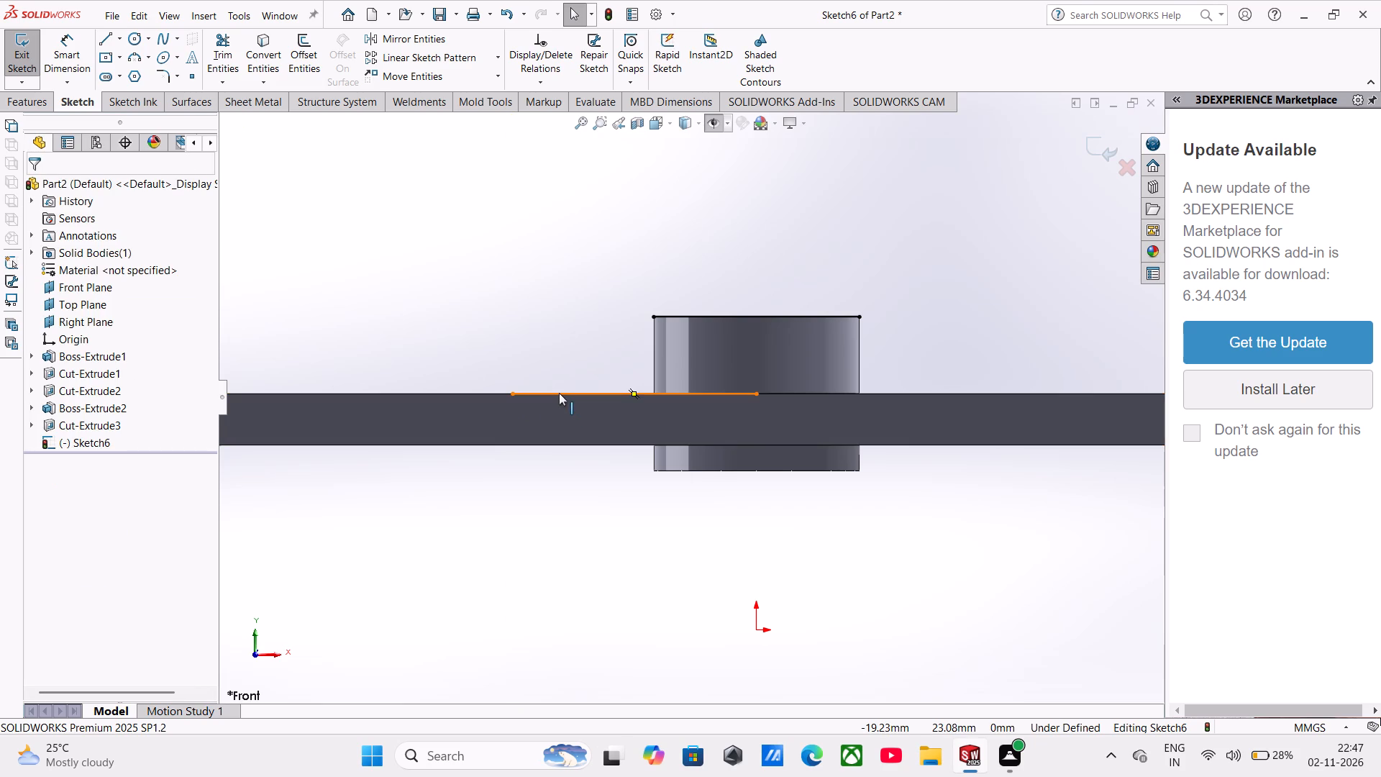
pyautogui.click(559, 393)
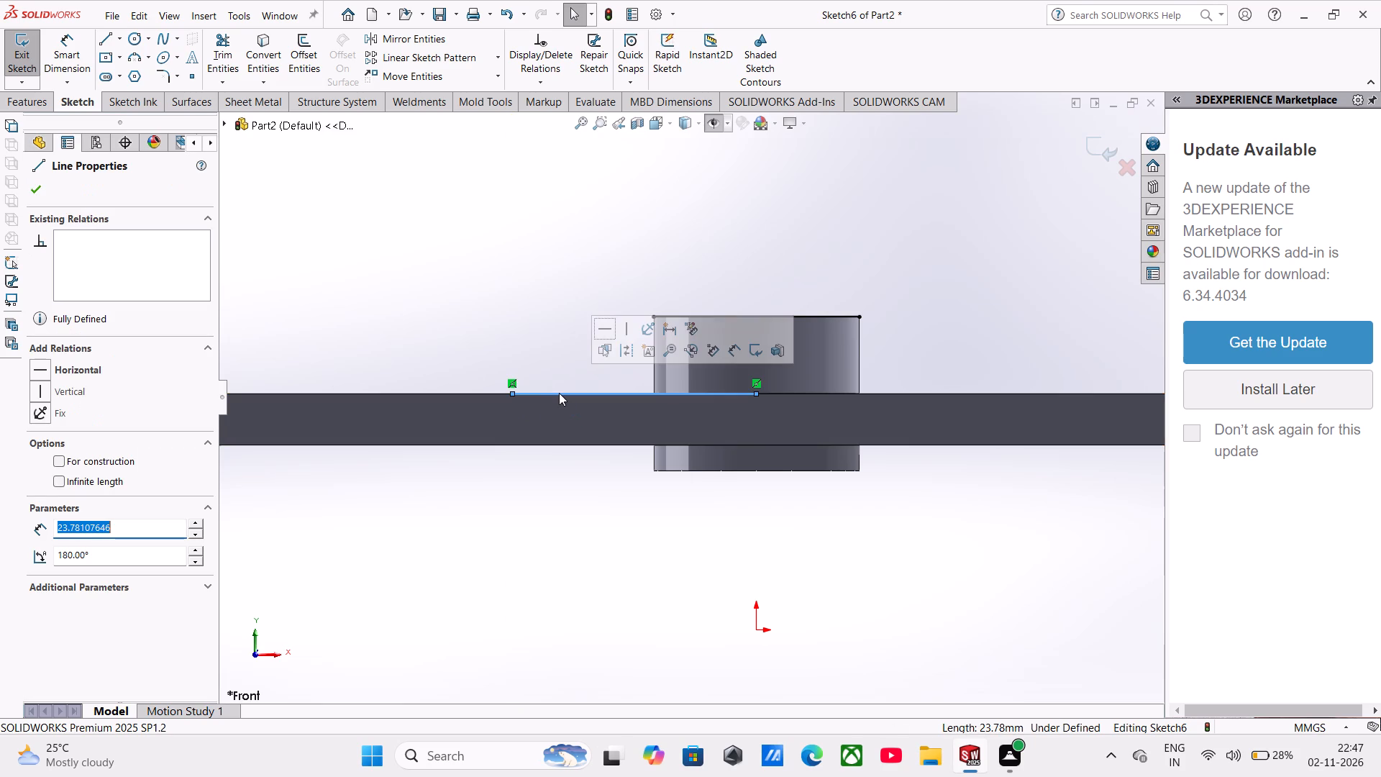
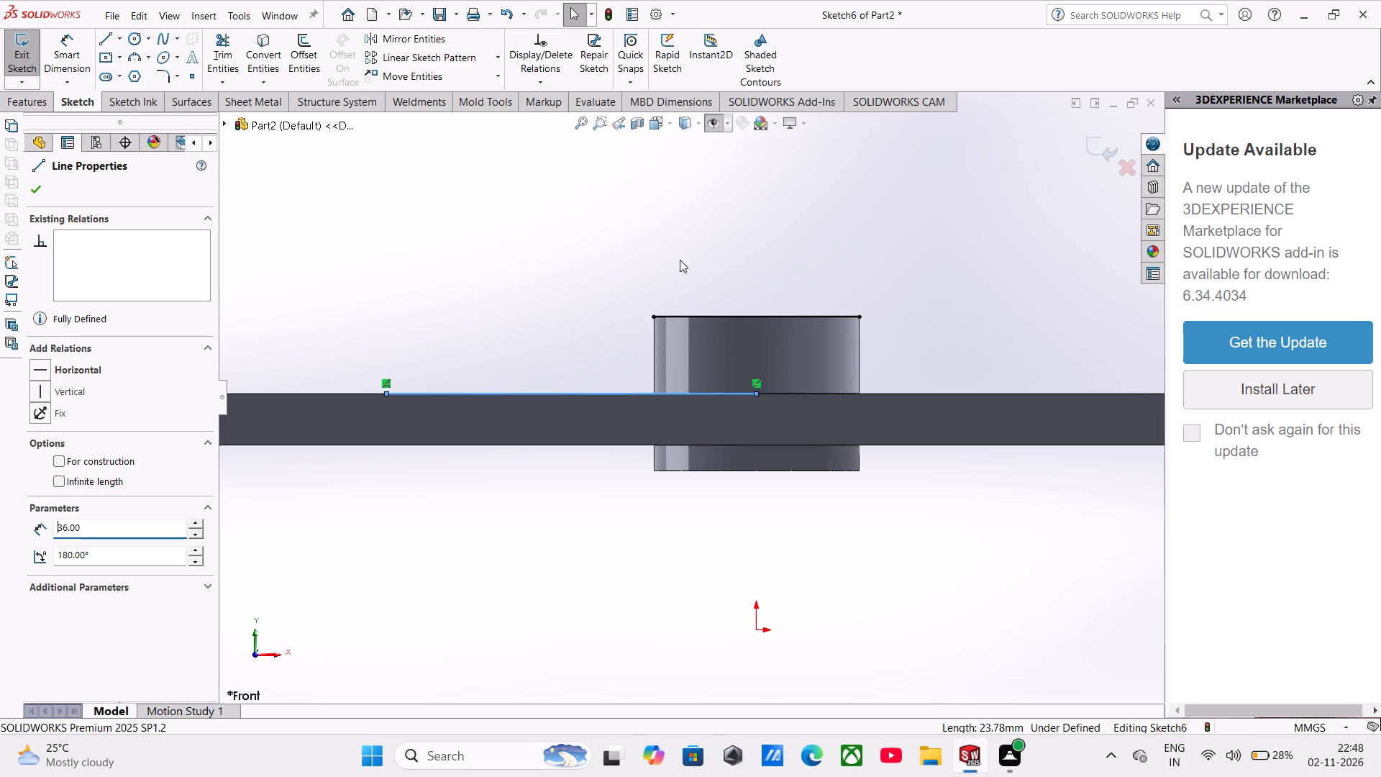
# Sketch a horizontal line about 22 mm long on the ring's outer top edge, from the existing line's endpoint at the boss centre toward +X.
pyautogui.click(37, 195)
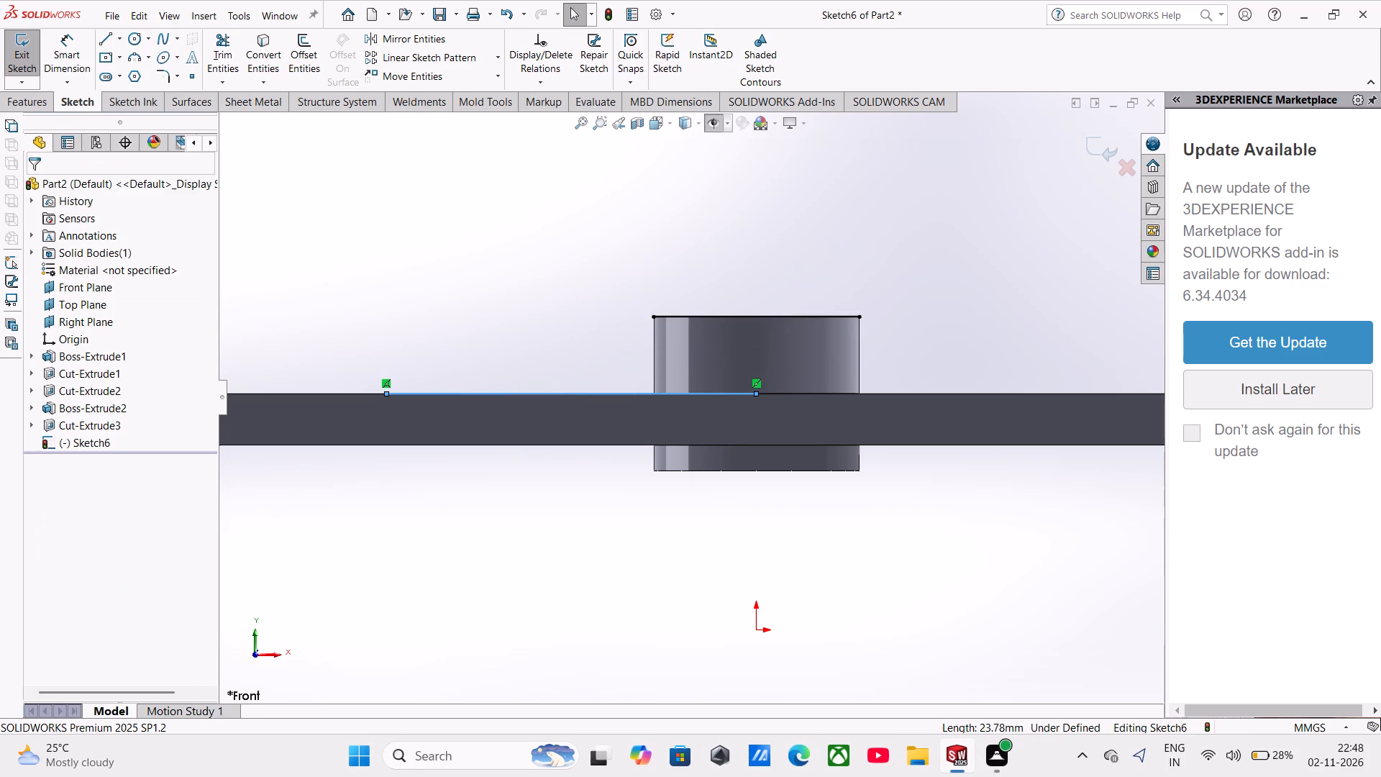
pyautogui.click(104, 39)
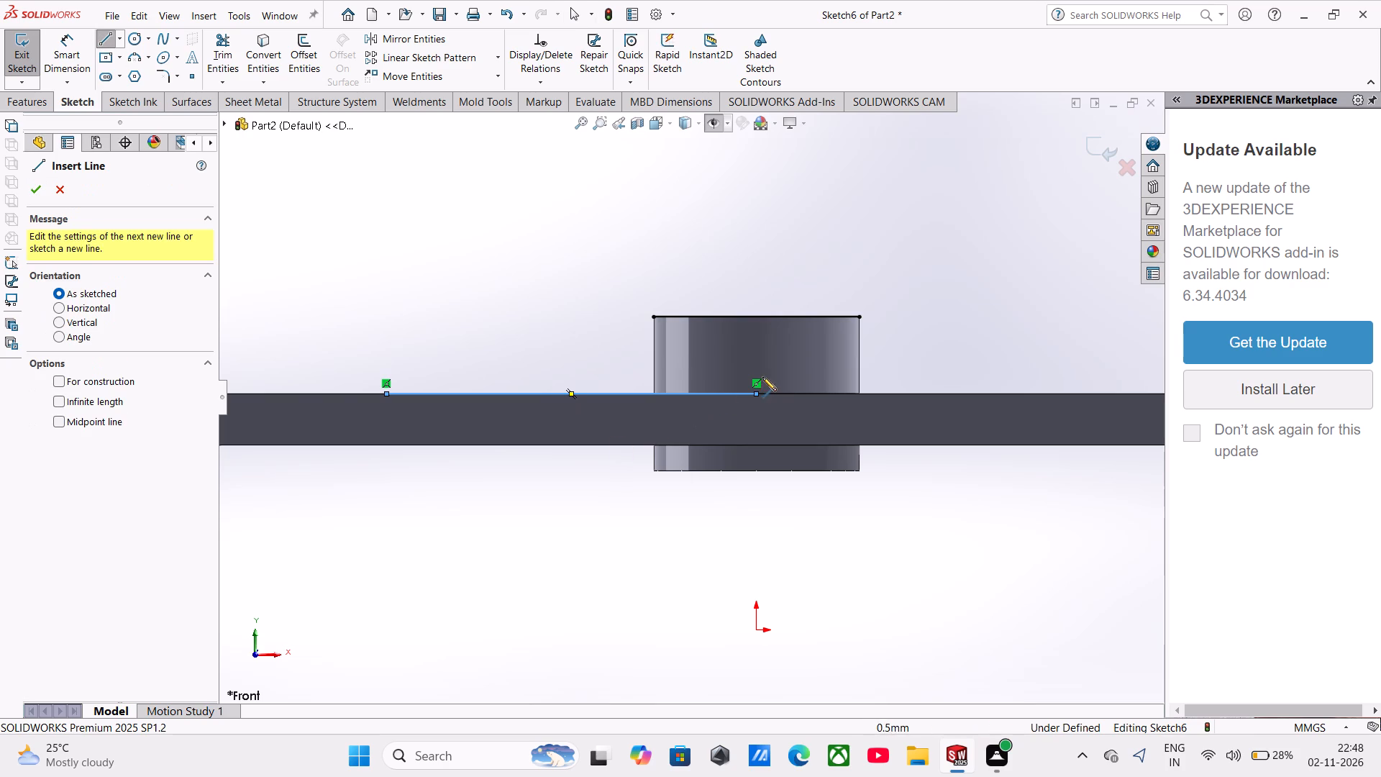
pyautogui.click(758, 393)
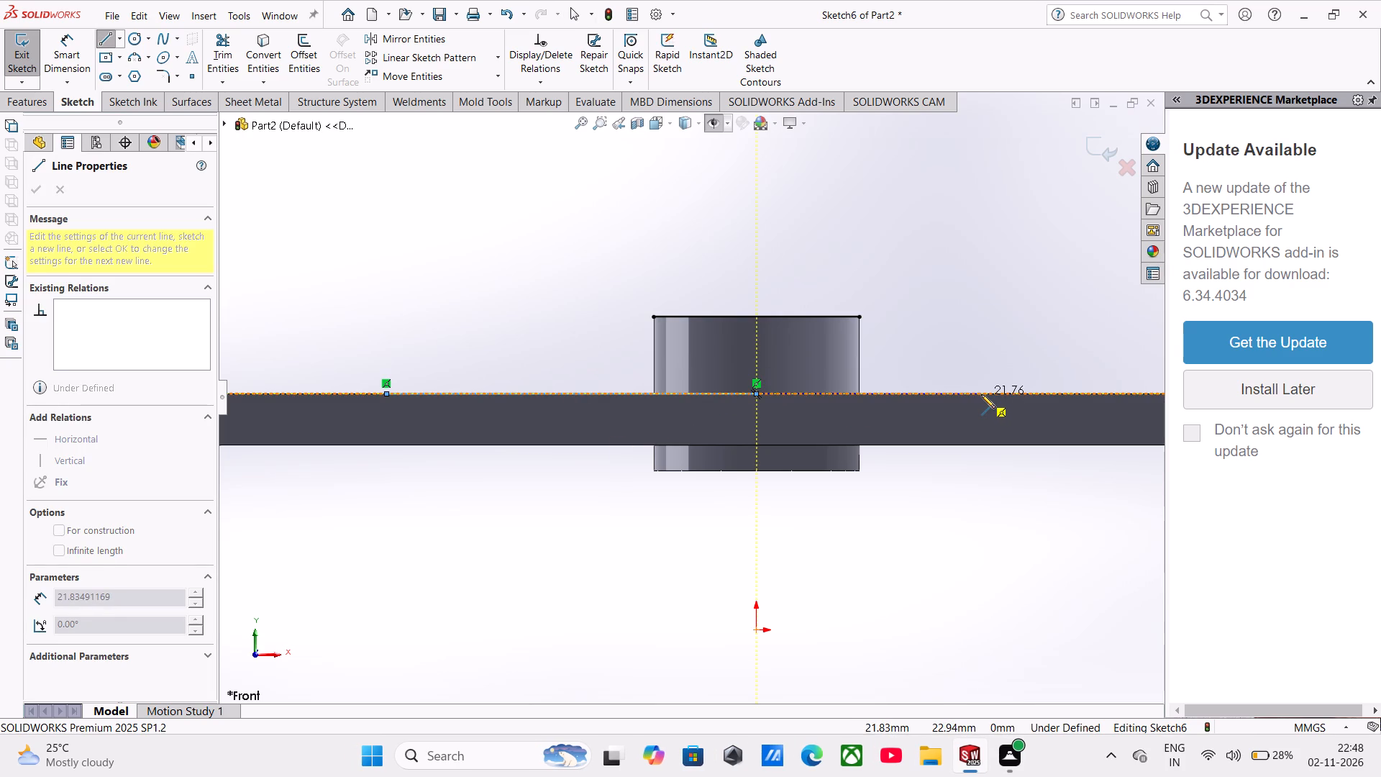
pyautogui.click(982, 394)
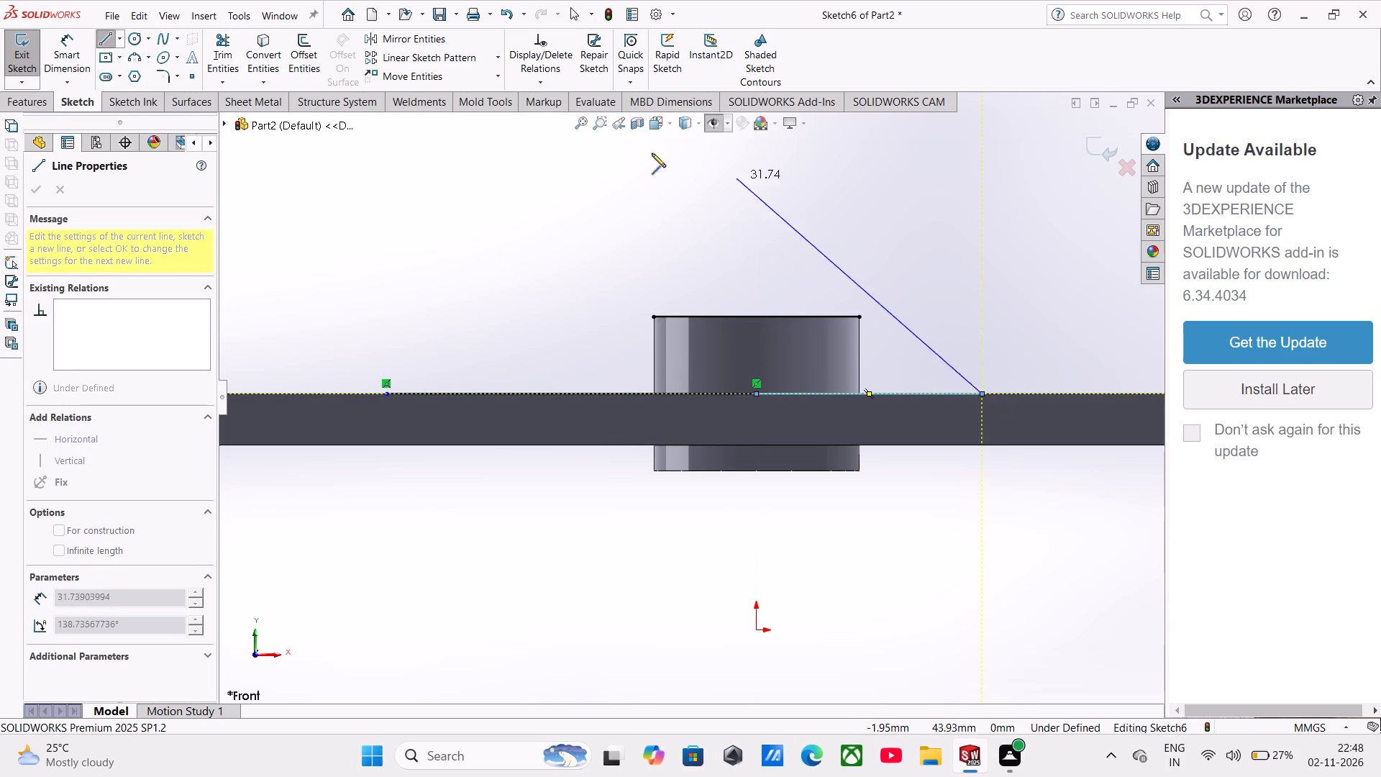
# Dimension the length of the new horizontal line, placing the dimension below the ring.
pyautogui.click(65, 50)
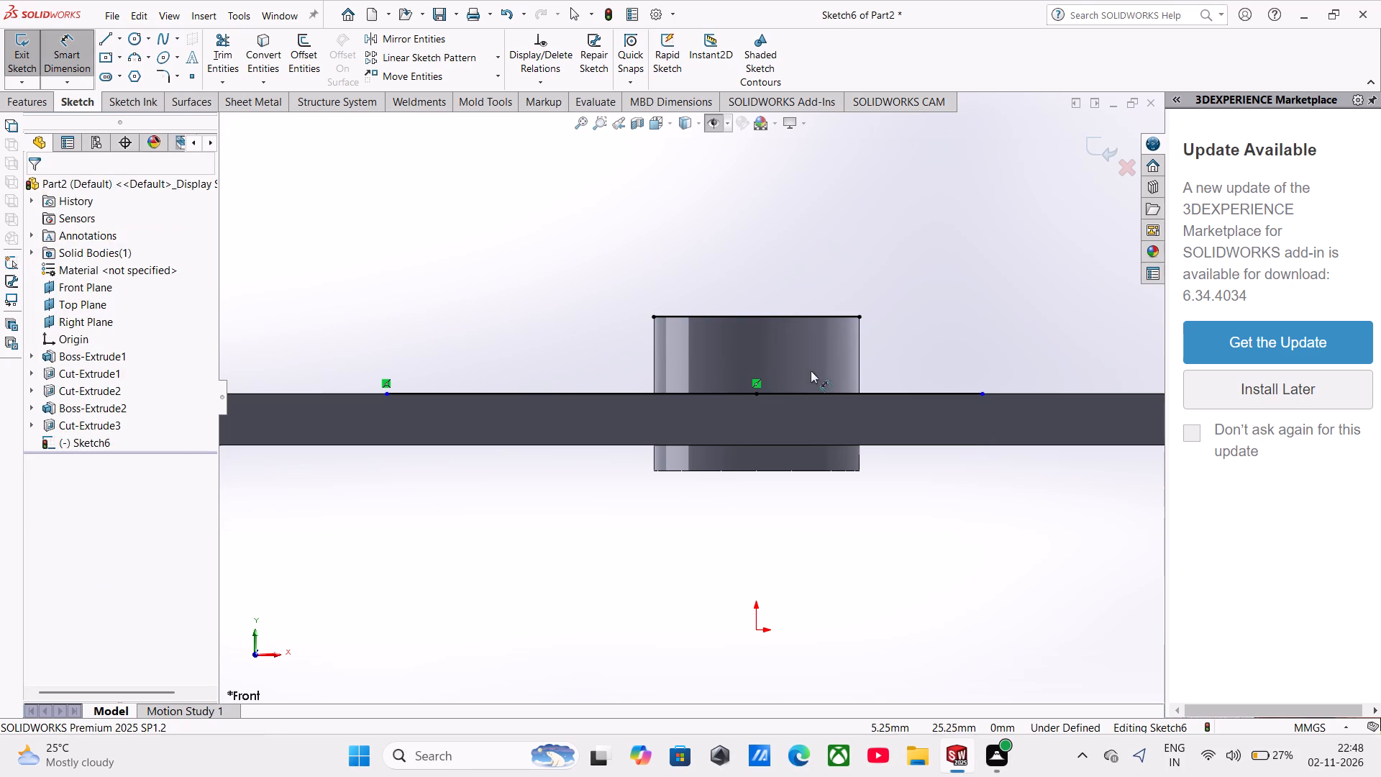
pyautogui.click(812, 391)
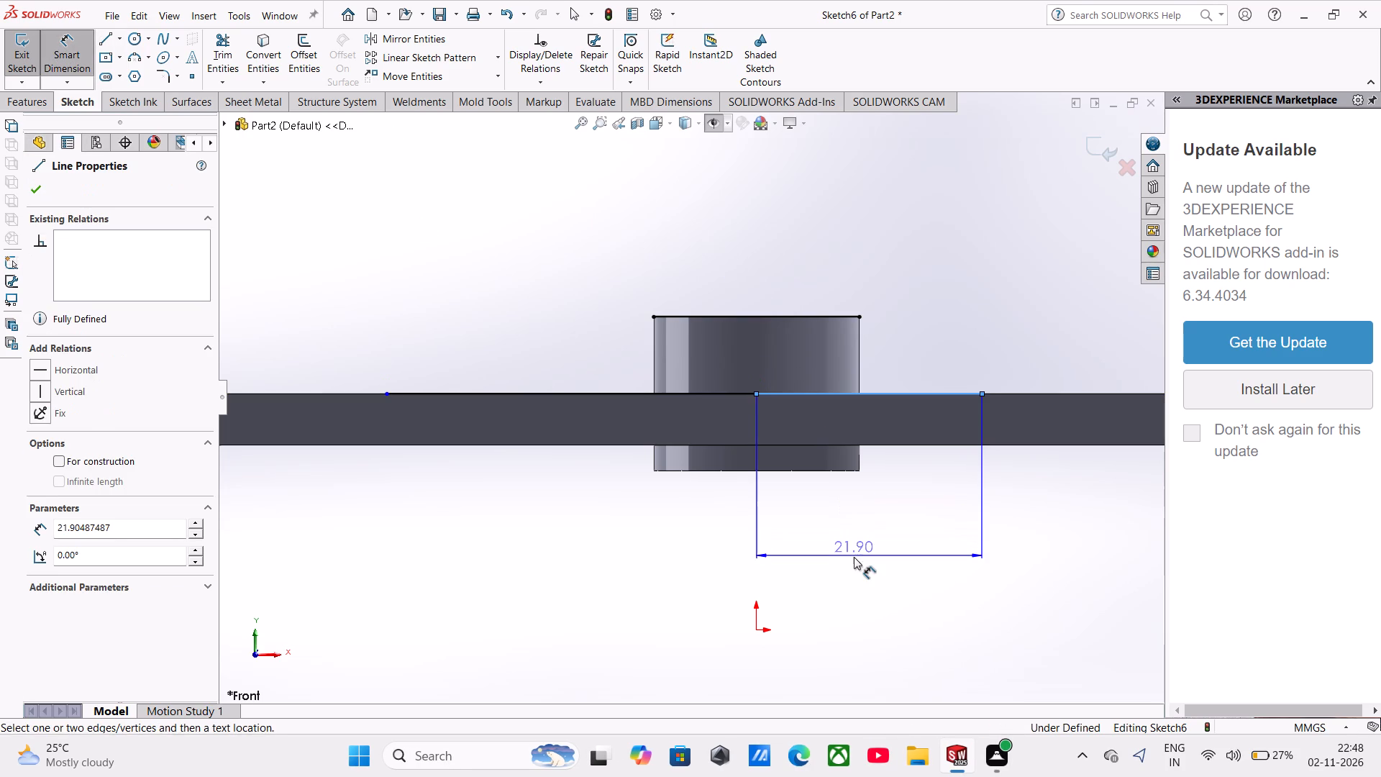
pyautogui.click(854, 557)
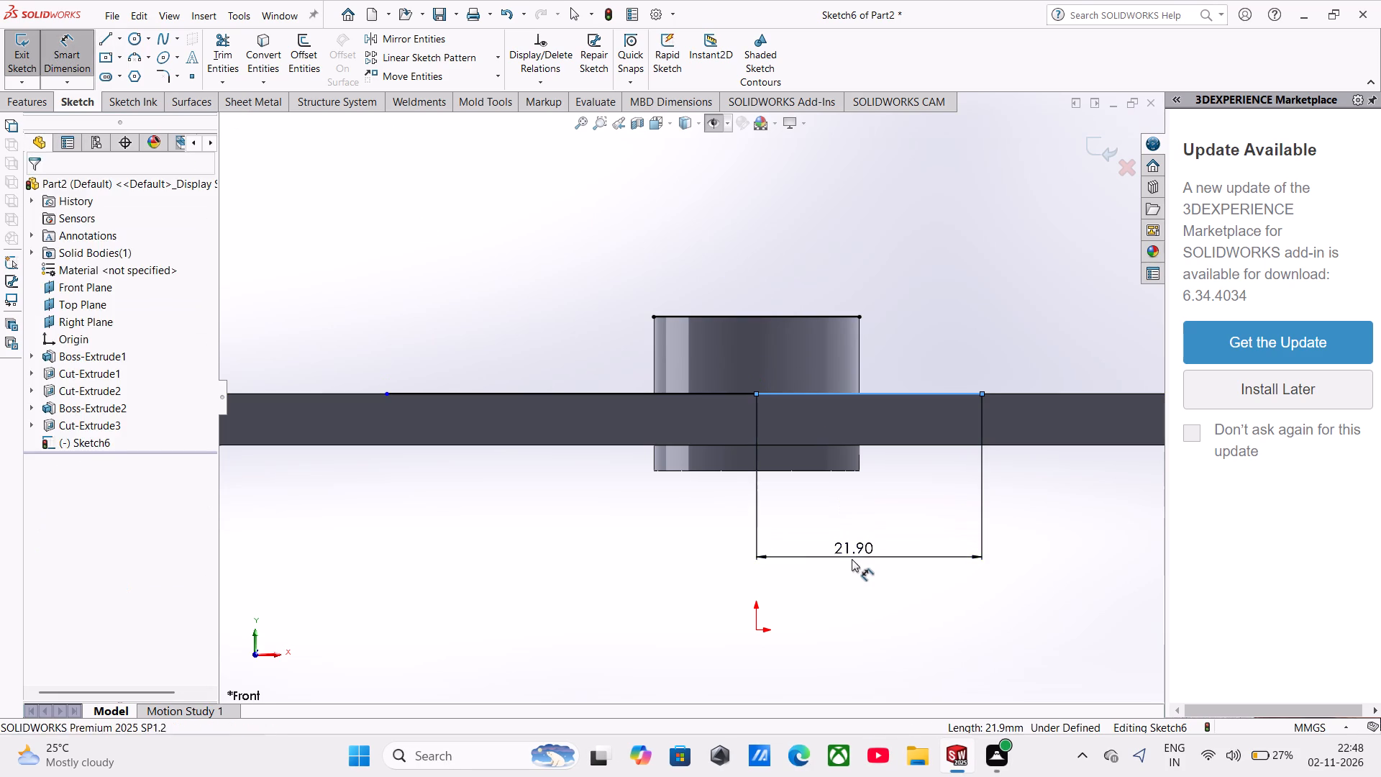
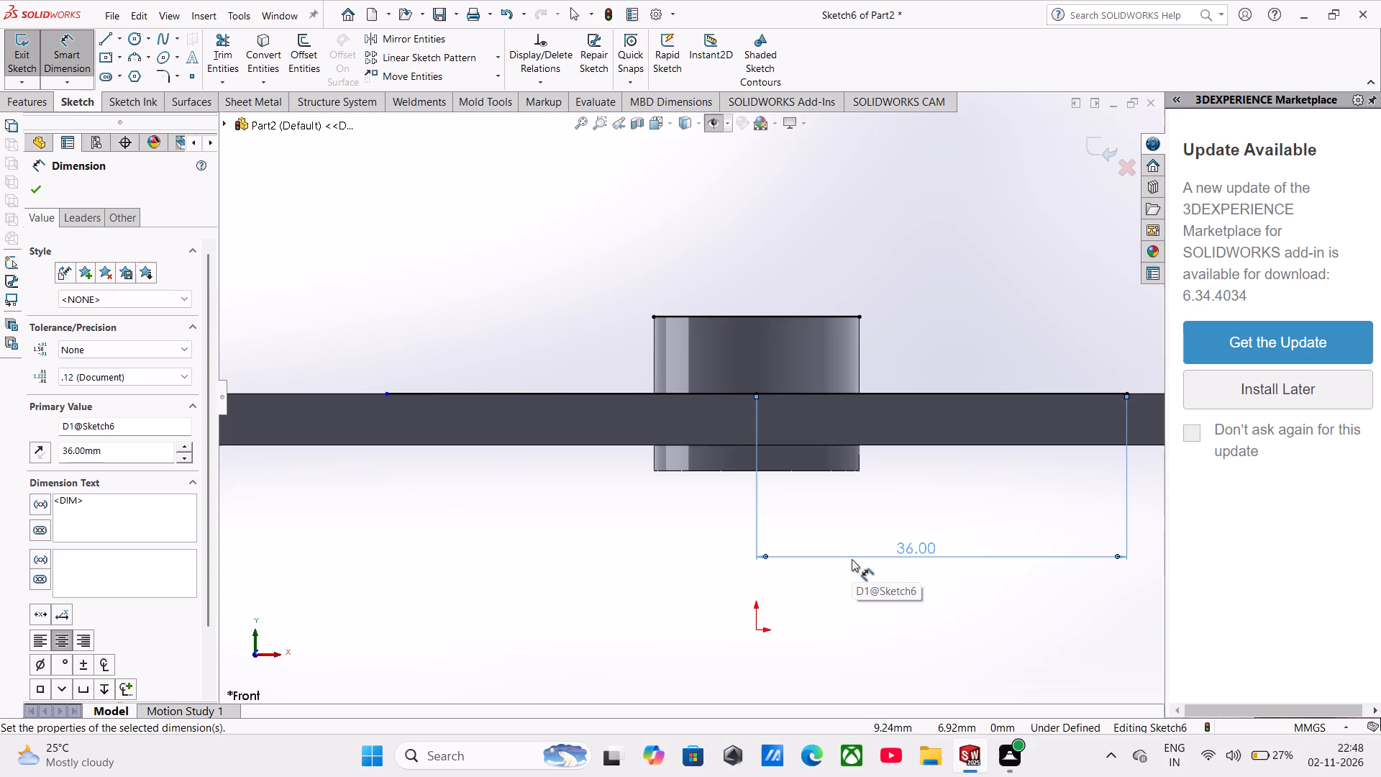
# Sketch a sloping line from the boss's top corner on the −X side down to the horizontal line's outer endpoint on the ring.
pyautogui.scroll(3, 851, 555)
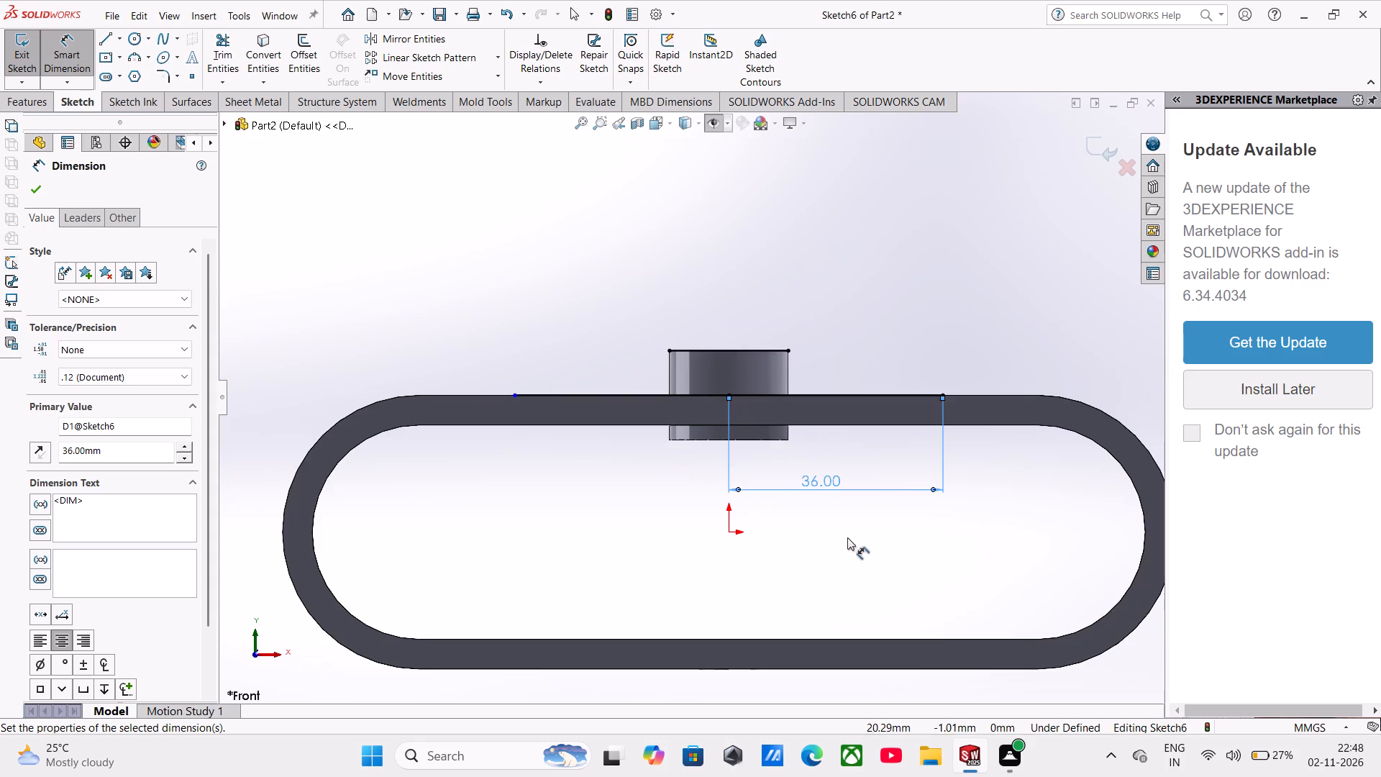
pyautogui.click(109, 32)
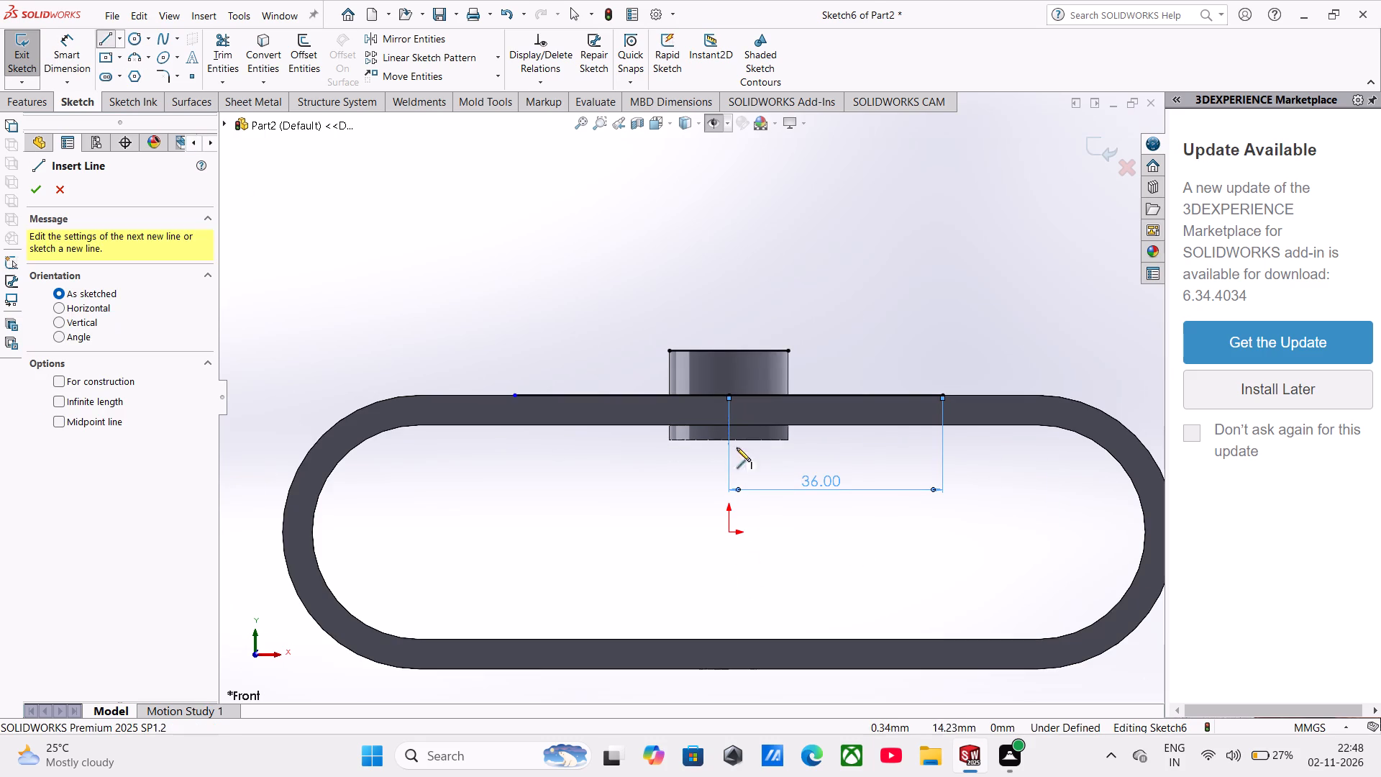
pyautogui.click(669, 349)
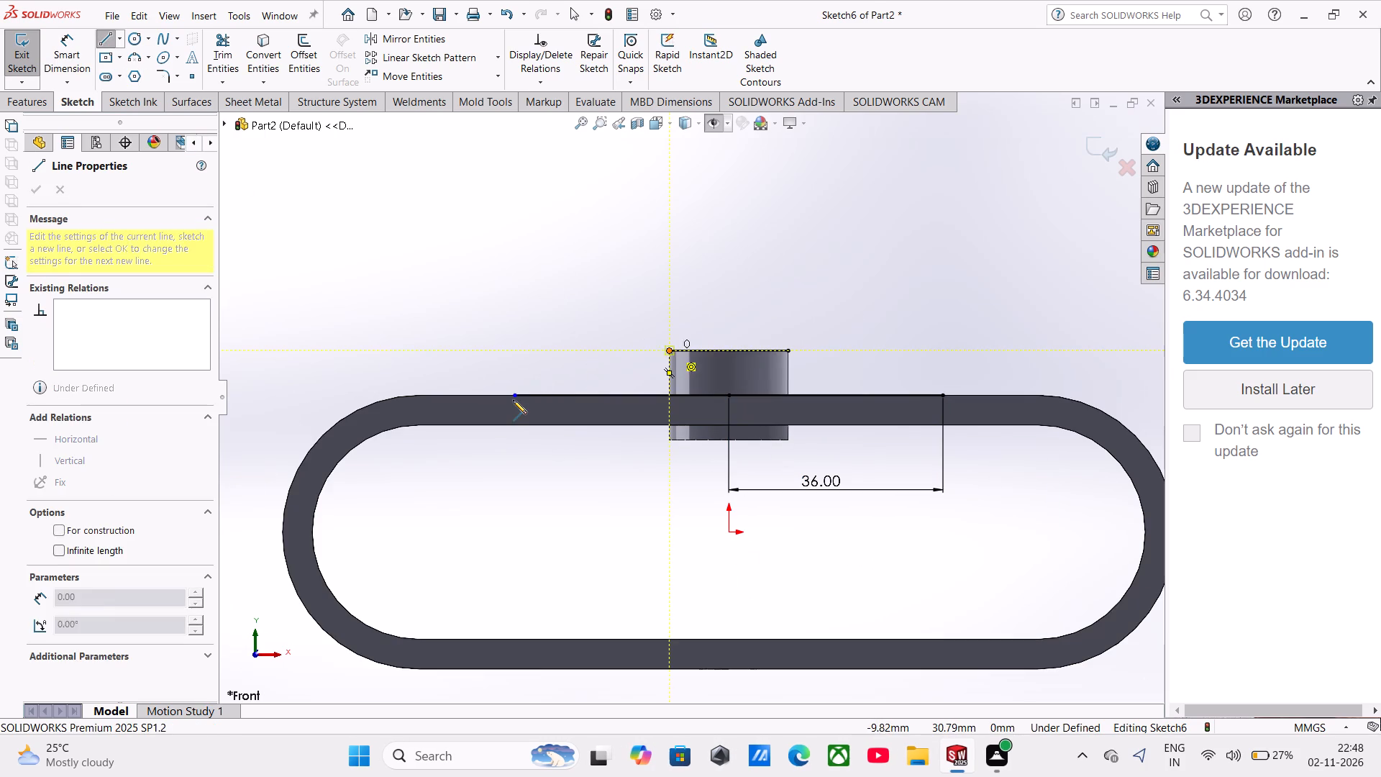
pyautogui.click(513, 394)
pyautogui.scroll(-3, 542, 417)
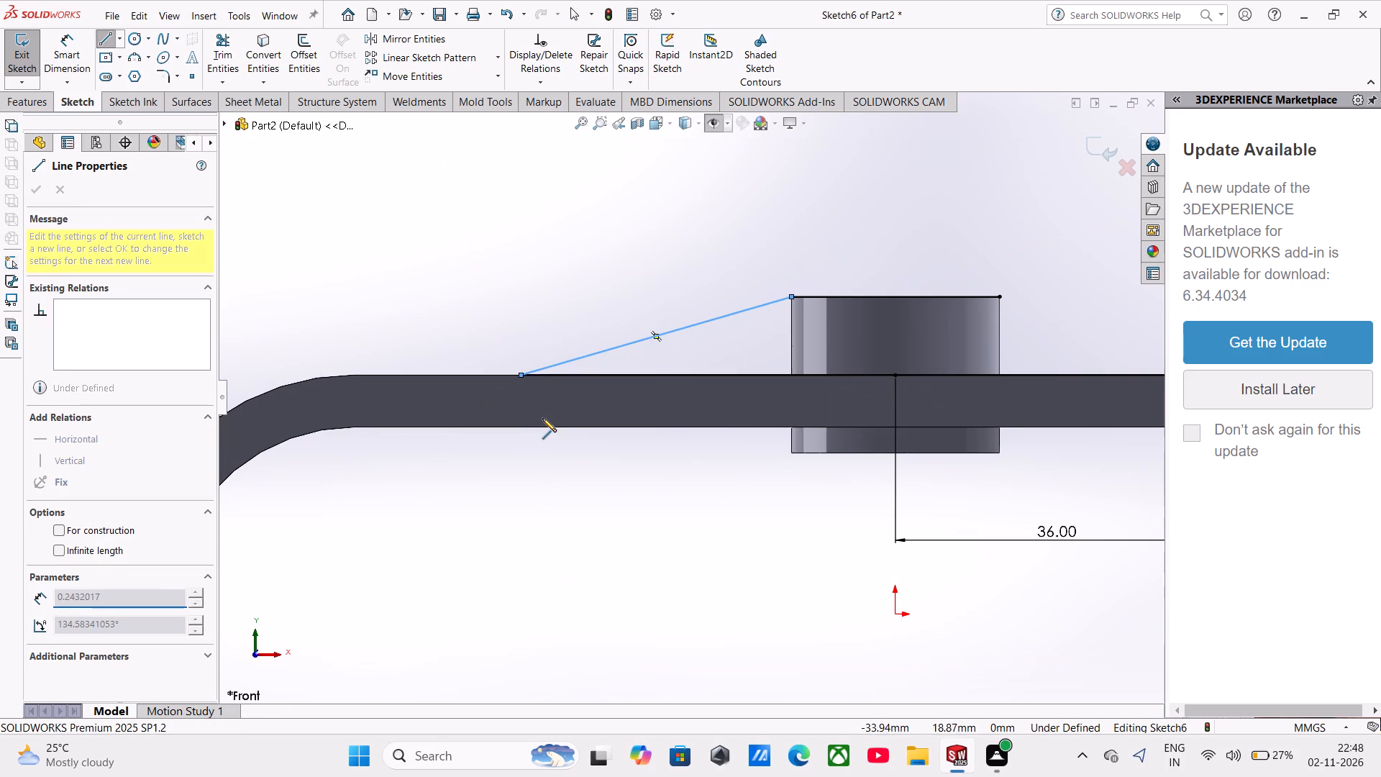
pyautogui.press('Escape')
pyautogui.scroll(1, 591, 368)
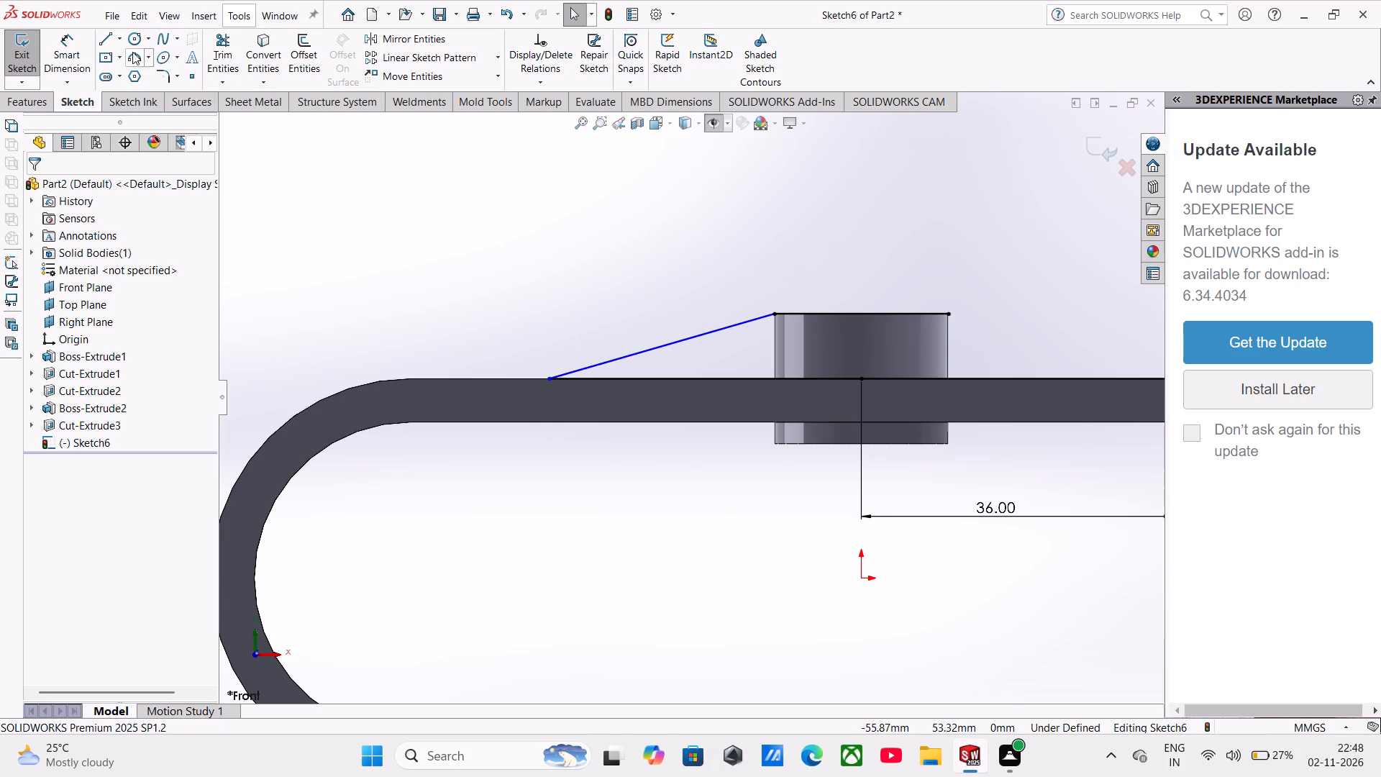
# Sketch a matching sloping line about 27 mm long from the boss's +X top corner down to the 36 mm line's outer endpoint.
pyautogui.click(110, 41)
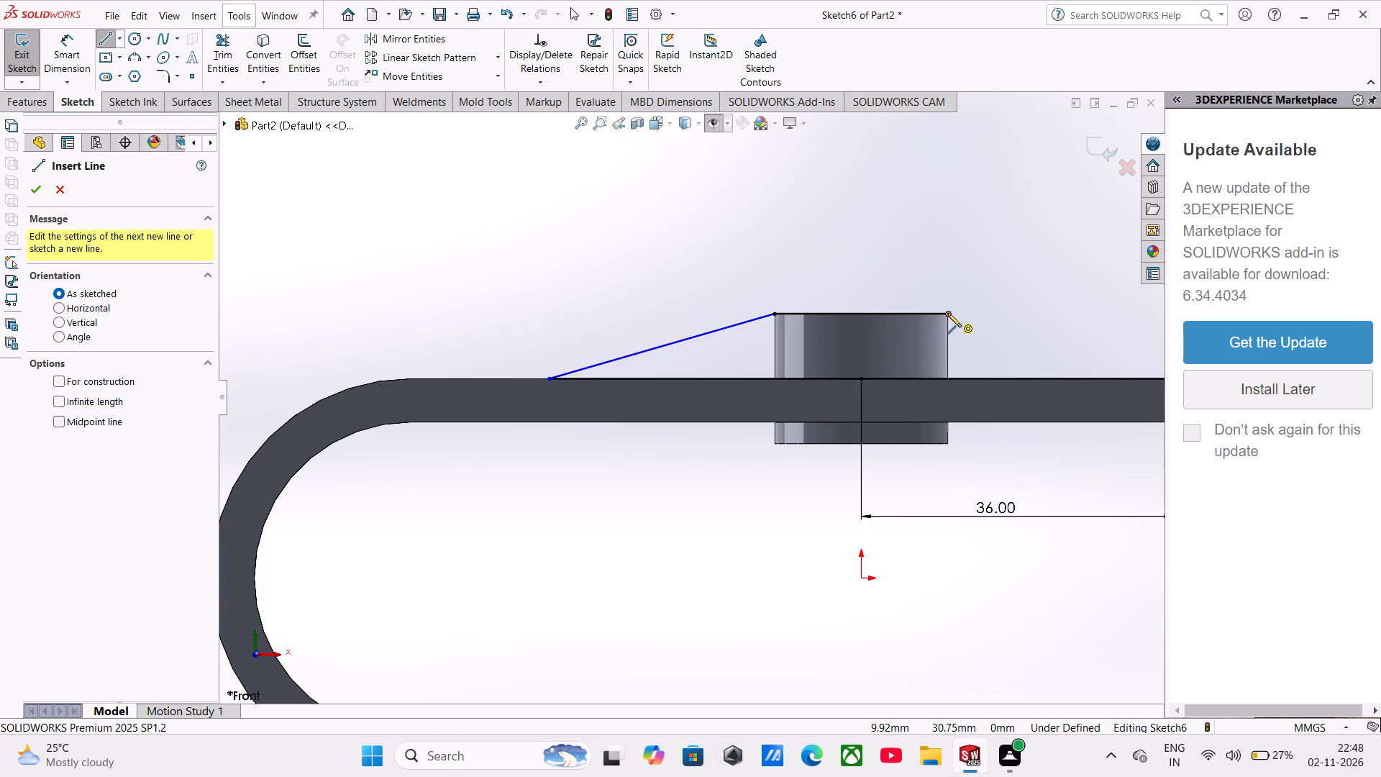
pyautogui.click(946, 314)
pyautogui.scroll(3, 991, 366)
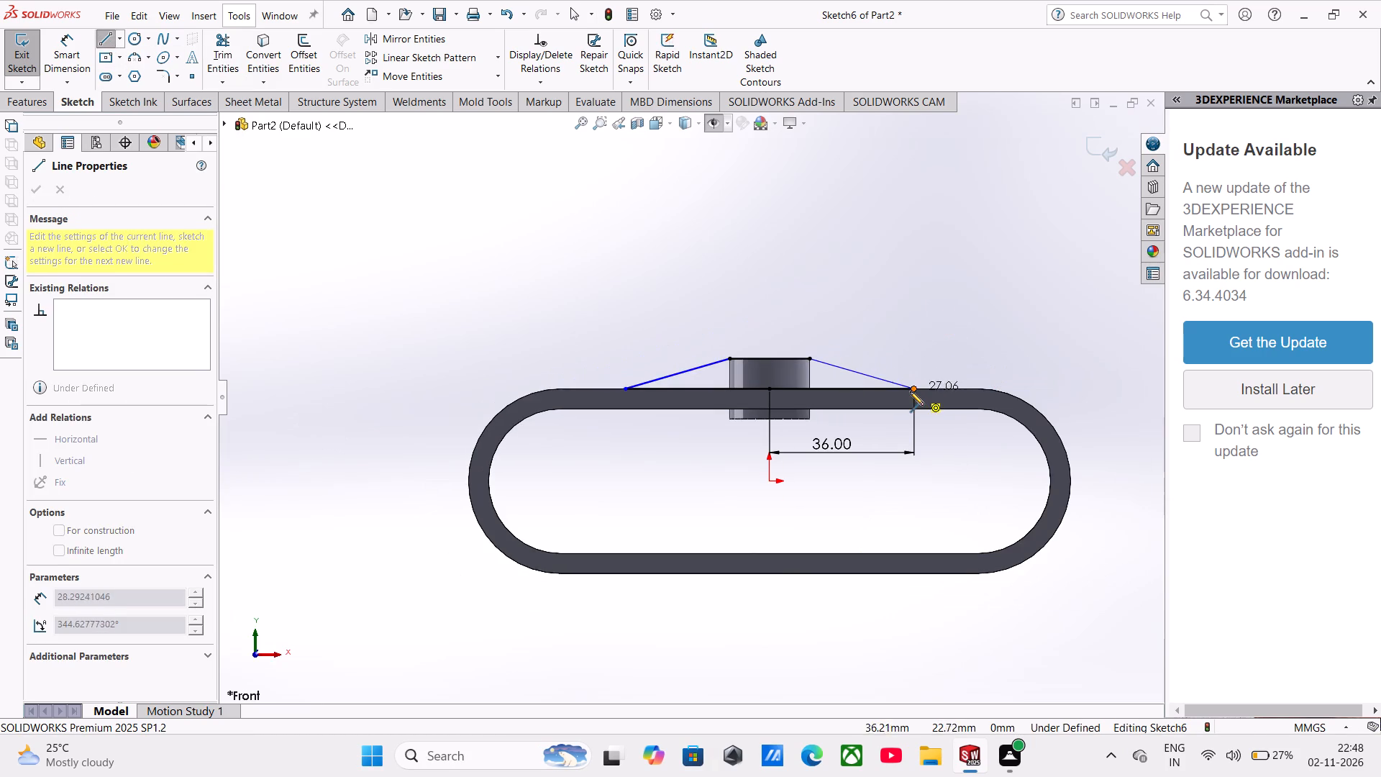
pyautogui.click(913, 389)
pyautogui.scroll(1, 911, 388)
pyautogui.scroll(-1, 695, 391)
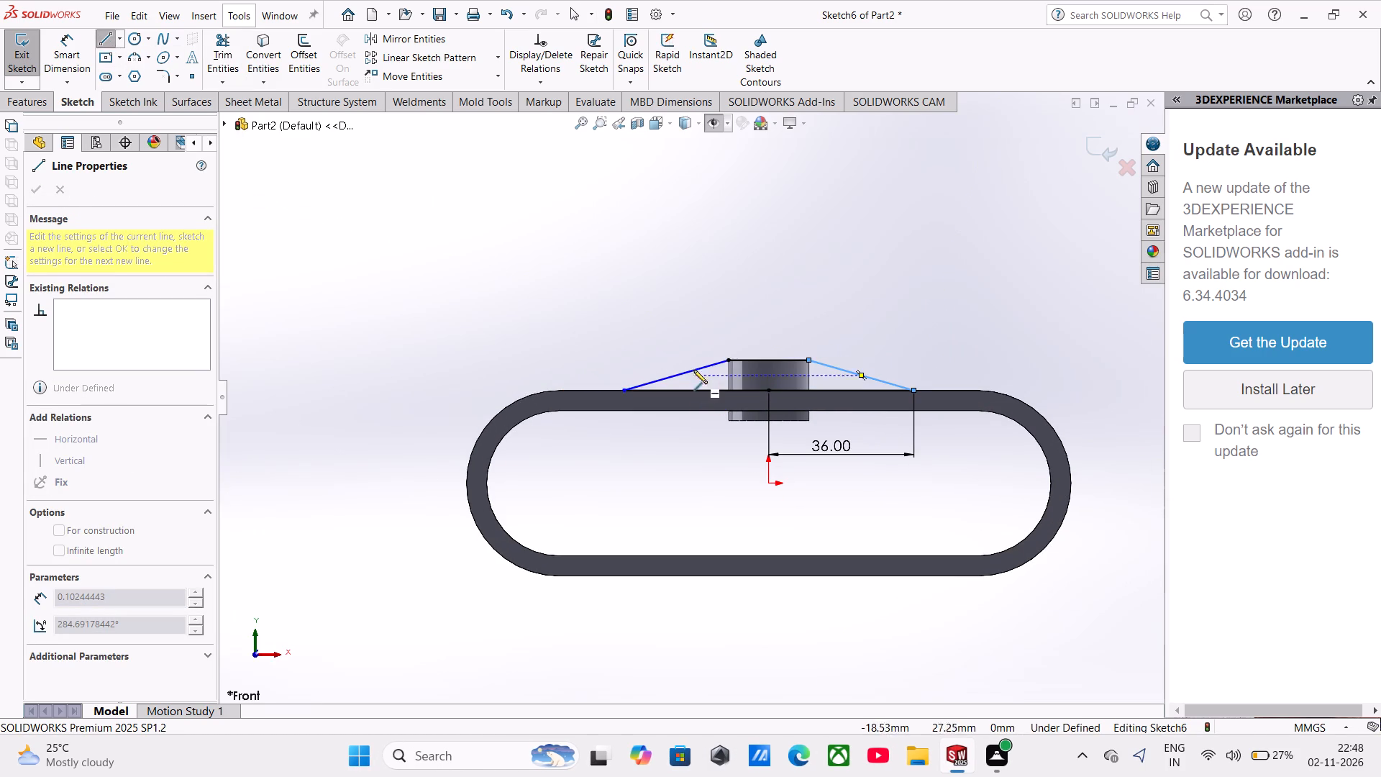
# Trim away both horizontal sketch lines along the ring's outer top edge, leaving an open profile over the boss.
pyautogui.click(233, 63)
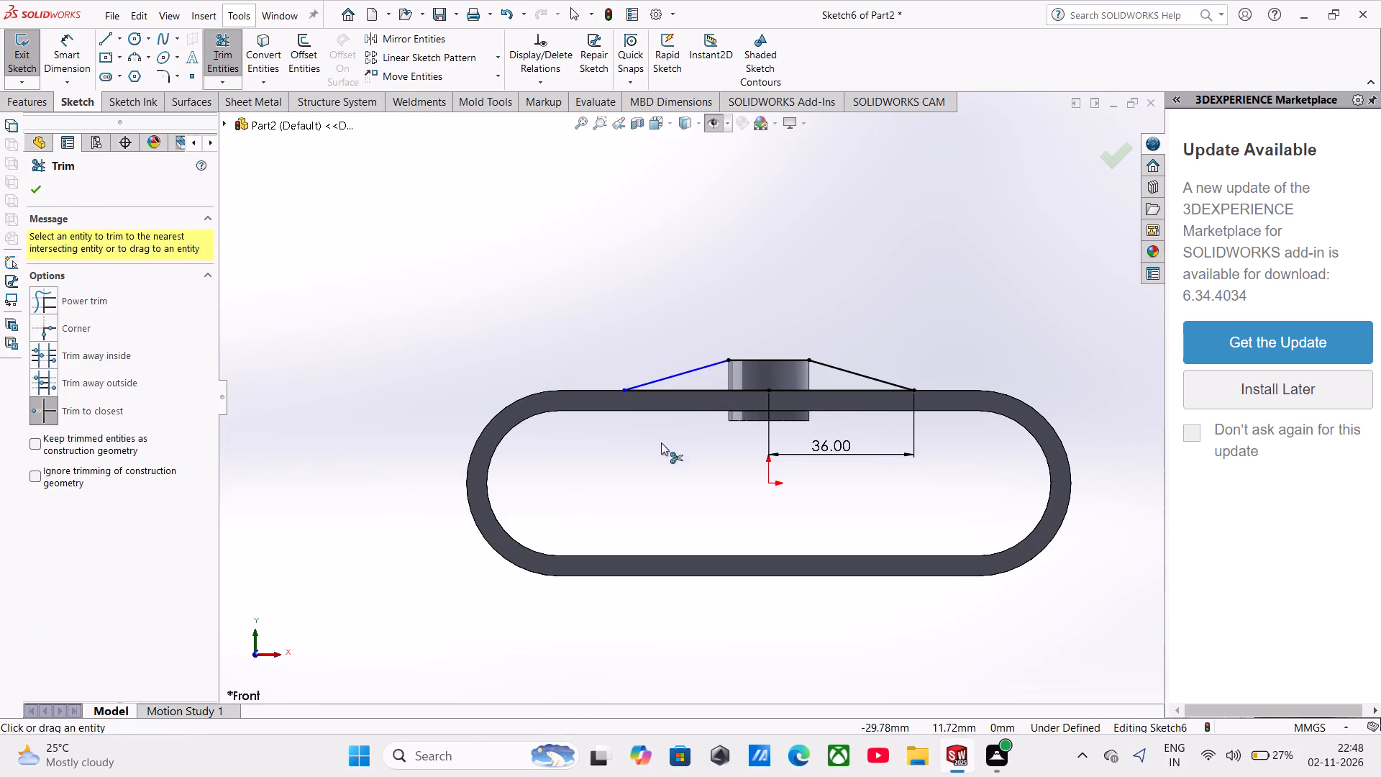
pyautogui.click(680, 388)
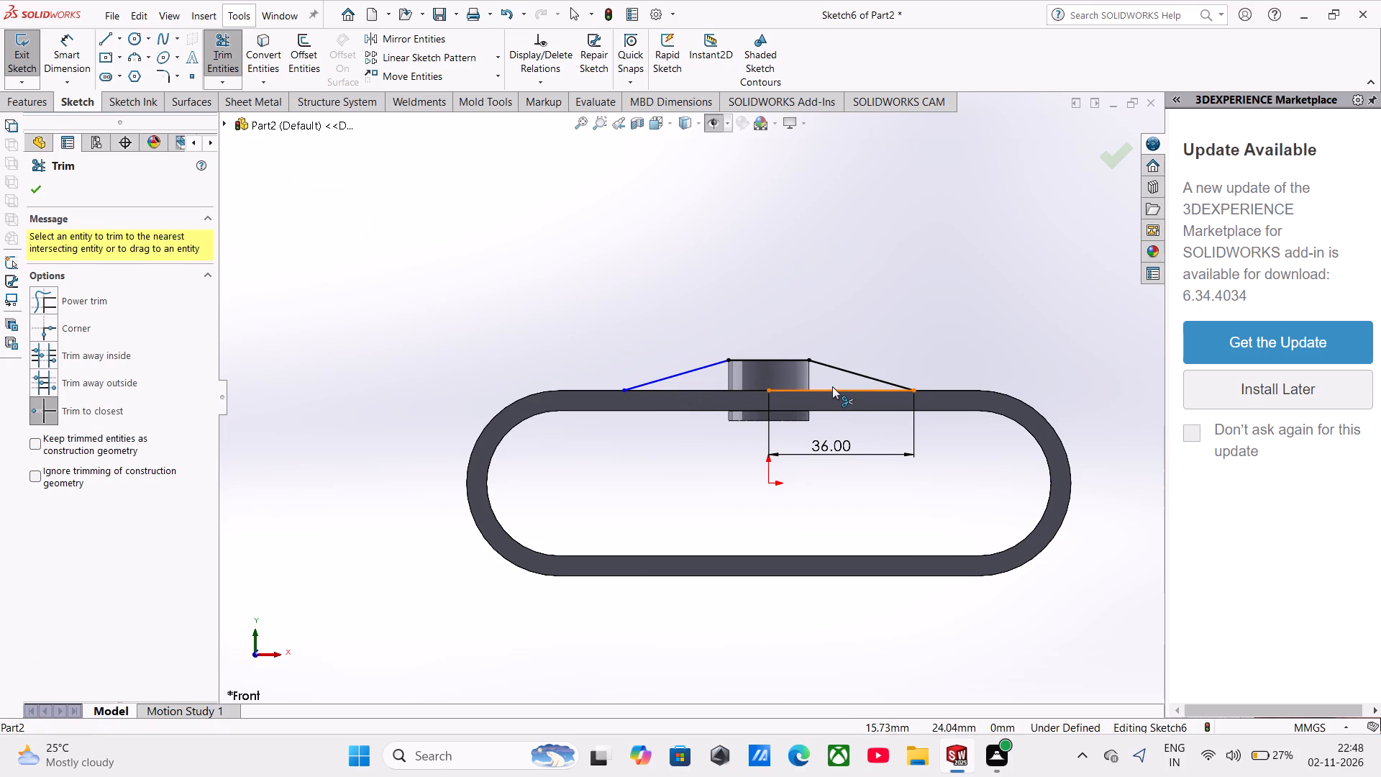
pyautogui.click(832, 386)
# Start a Rib feature from the open sketch profile that crosses the boss top and slopes down to the ring.
pyautogui.scroll(2, 739, 392)
pyautogui.moveTo(740, 394); pyautogui.dragTo(744, 473, button='middle')
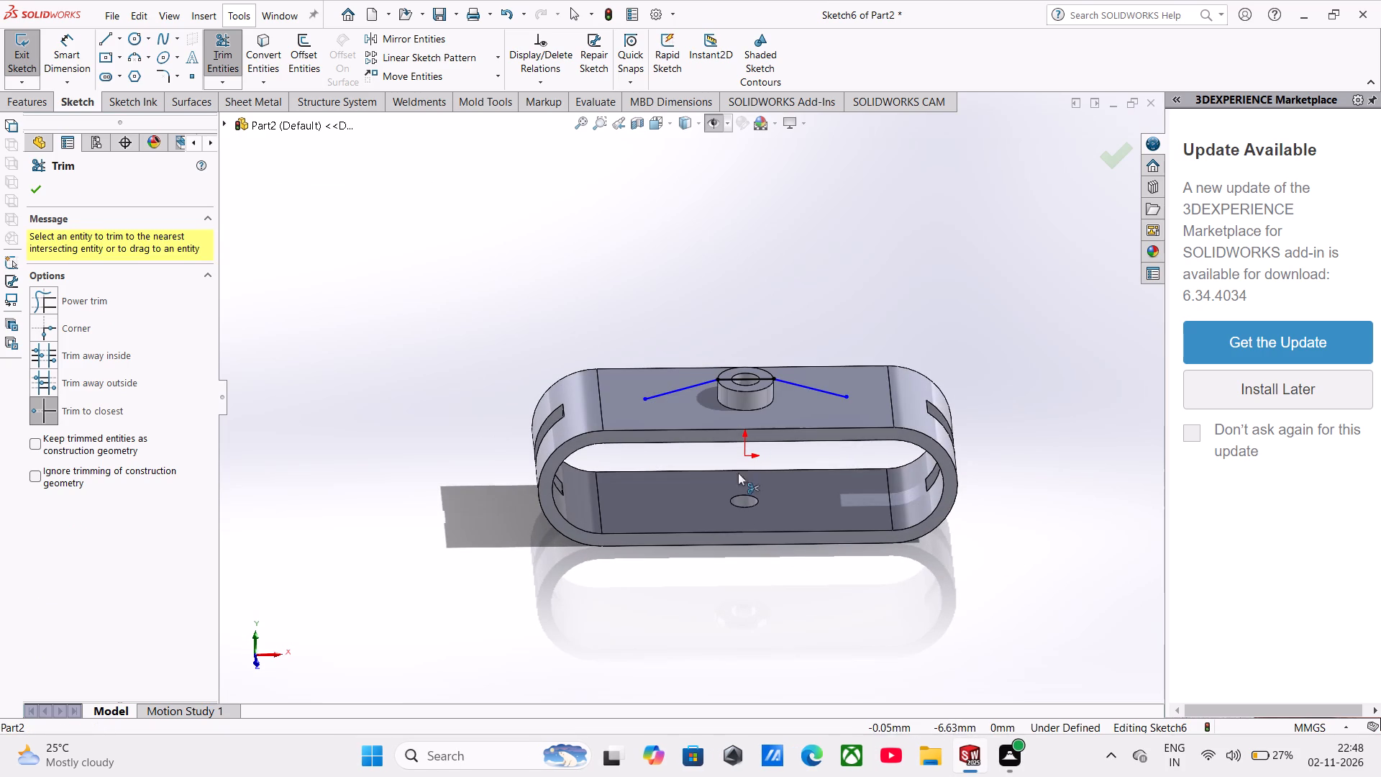
pyautogui.click(42, 105)
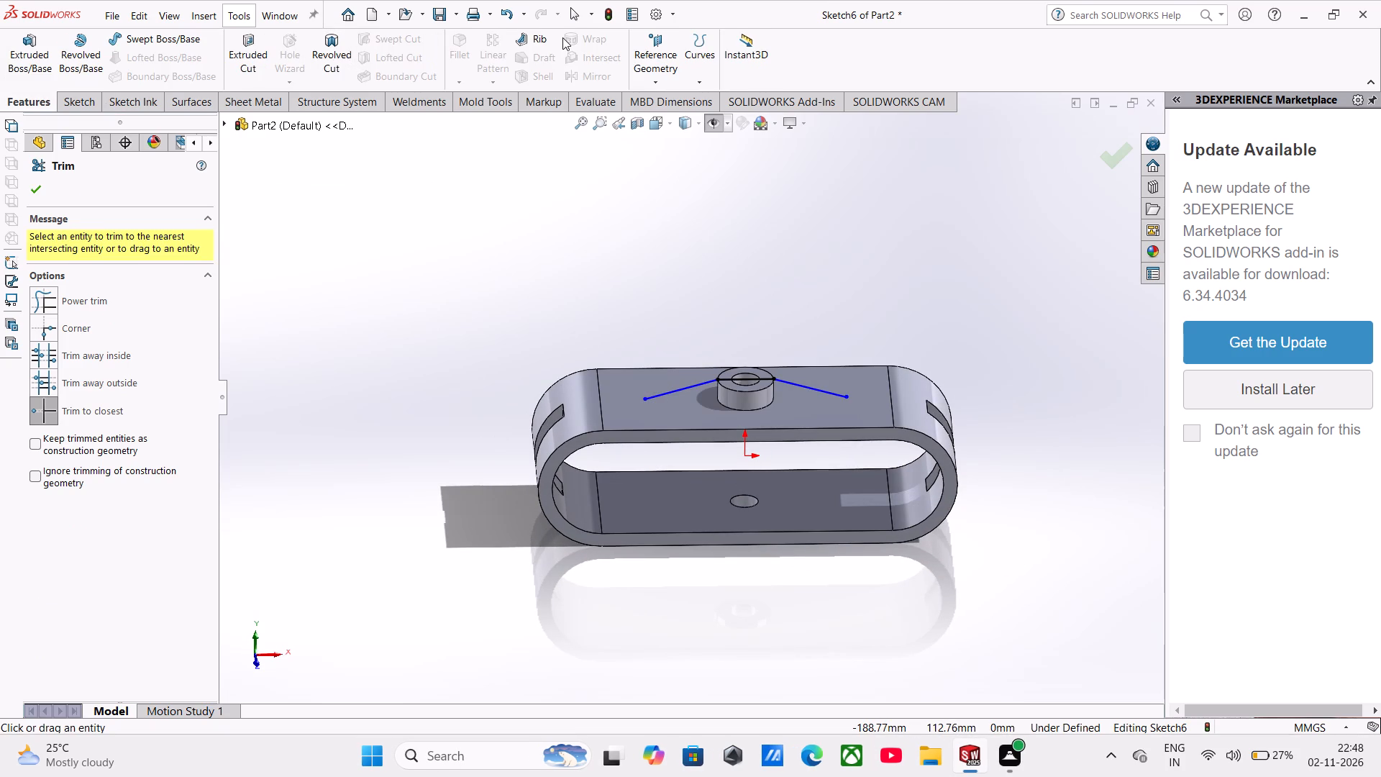
pyautogui.click(544, 38)
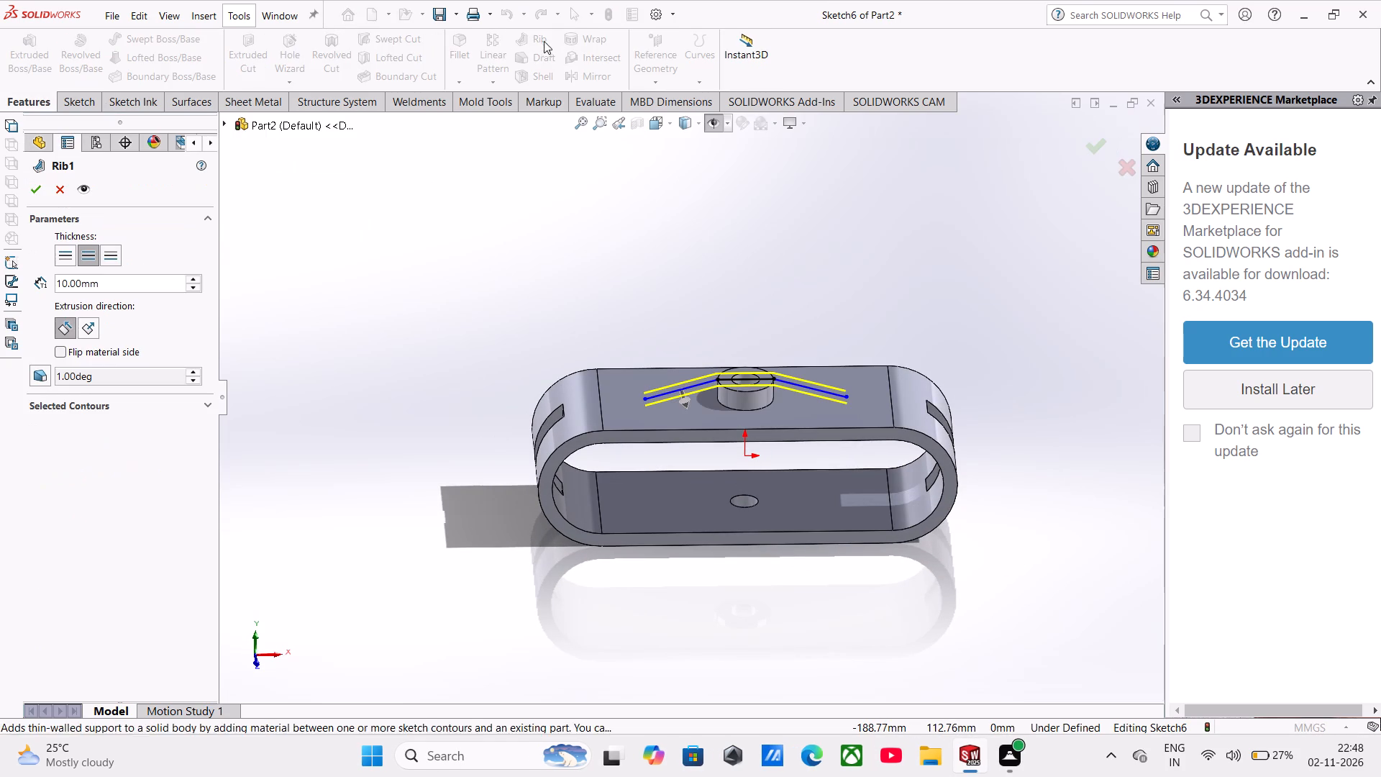
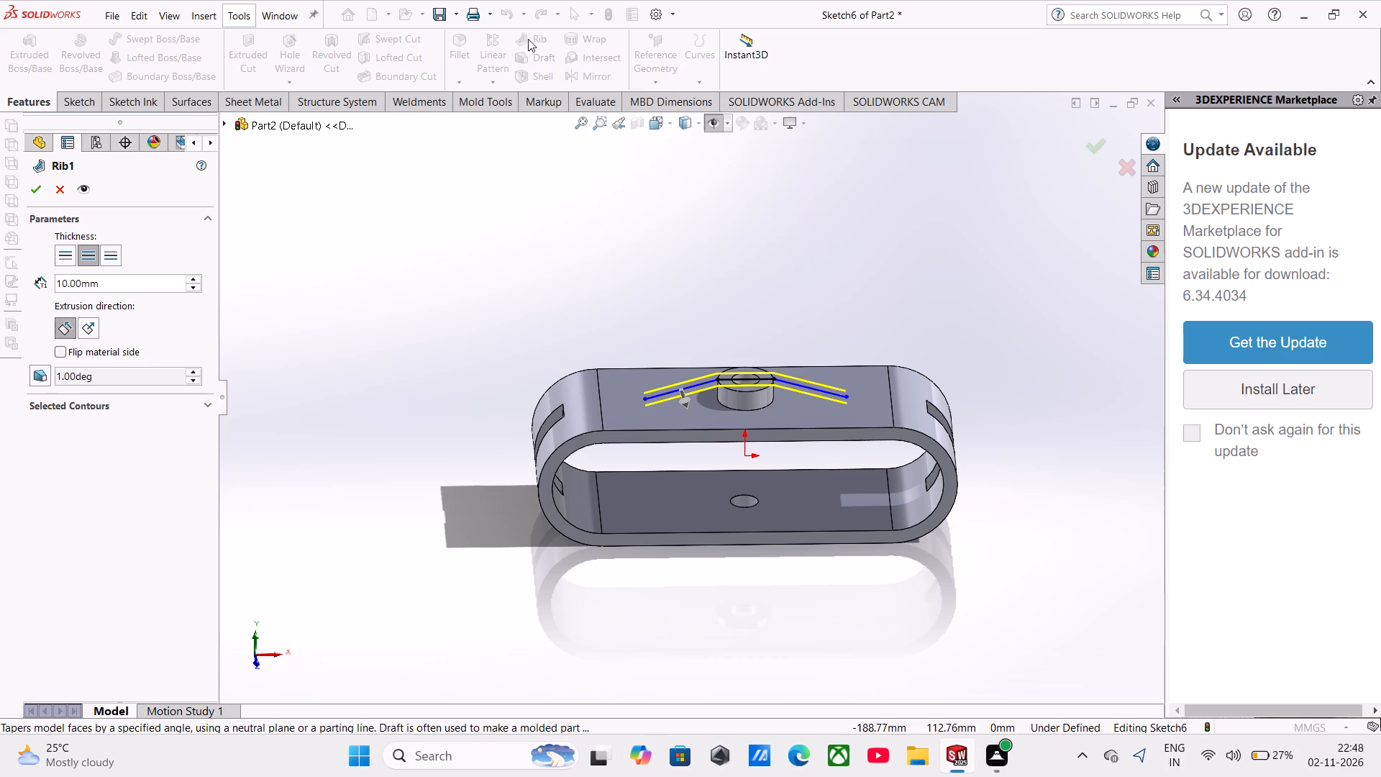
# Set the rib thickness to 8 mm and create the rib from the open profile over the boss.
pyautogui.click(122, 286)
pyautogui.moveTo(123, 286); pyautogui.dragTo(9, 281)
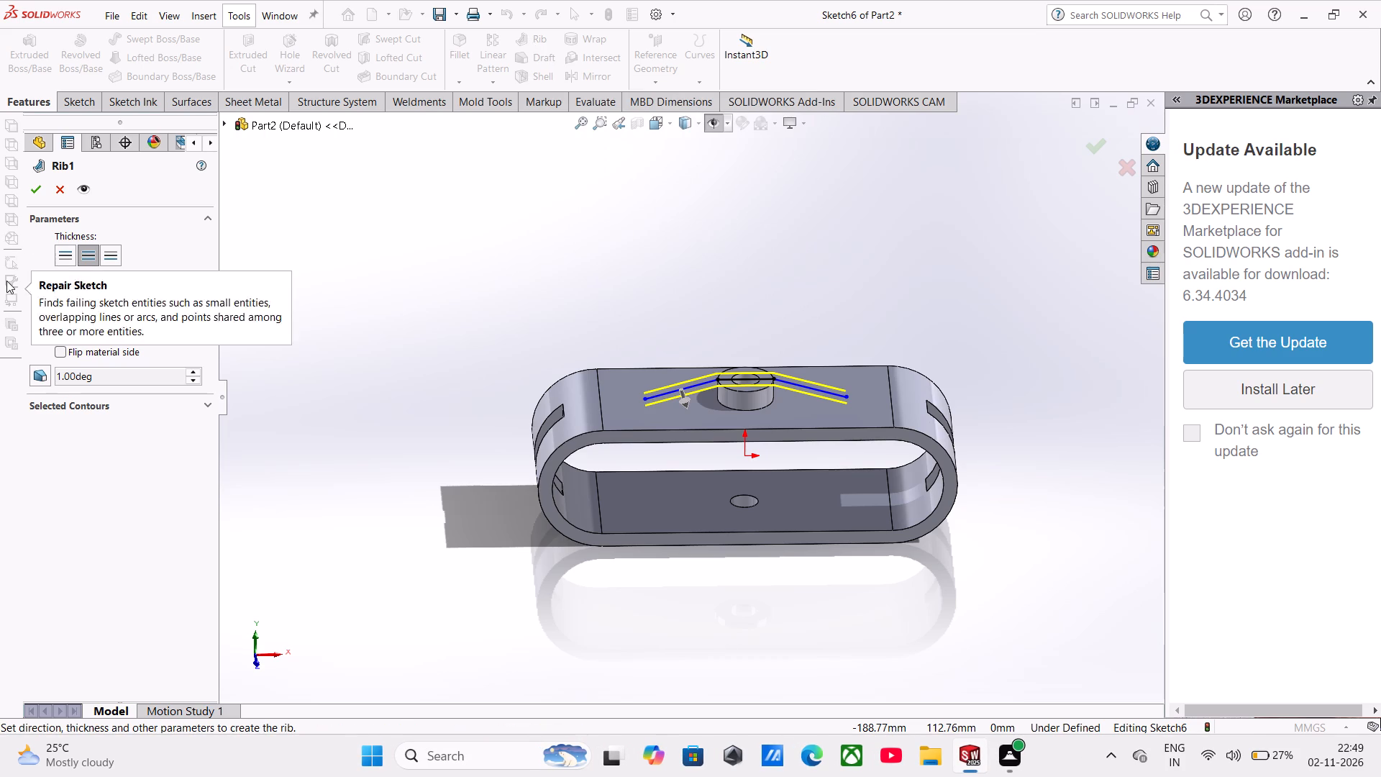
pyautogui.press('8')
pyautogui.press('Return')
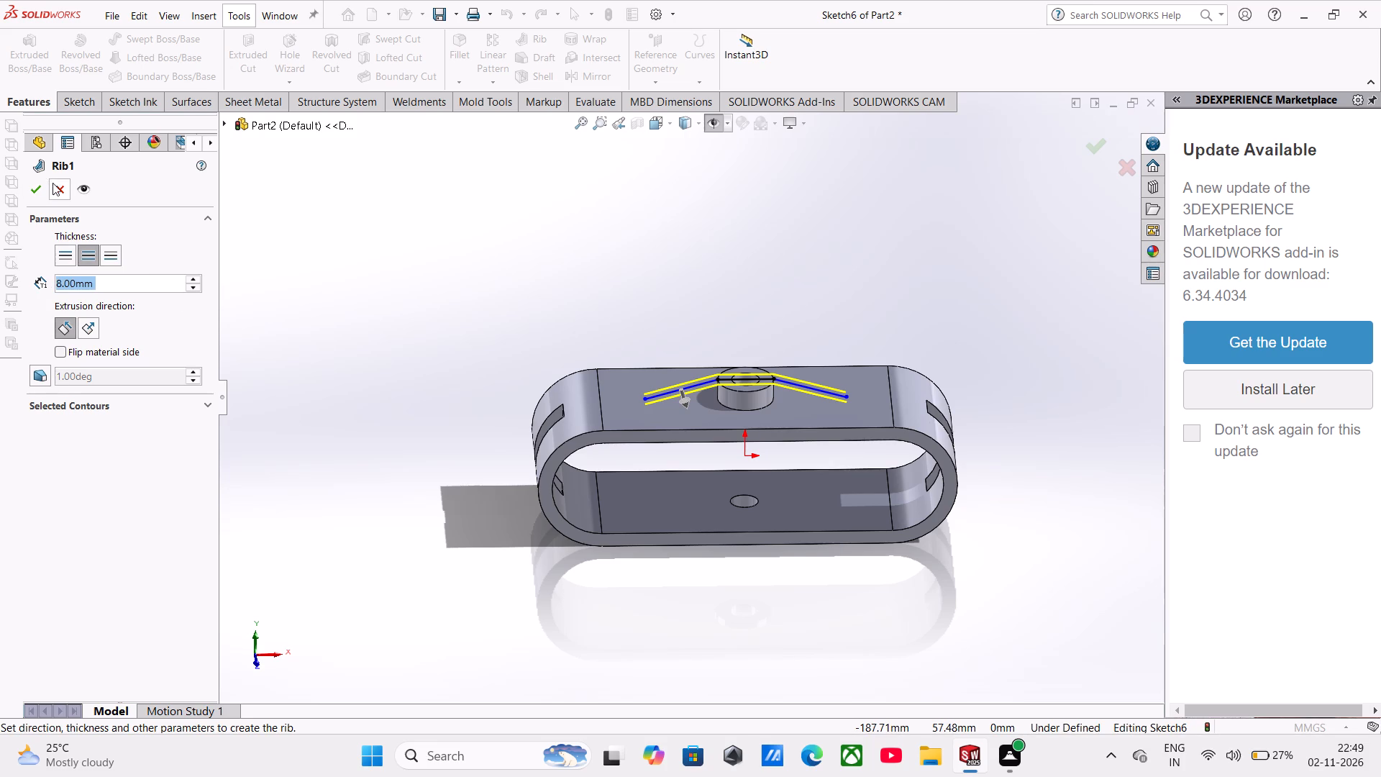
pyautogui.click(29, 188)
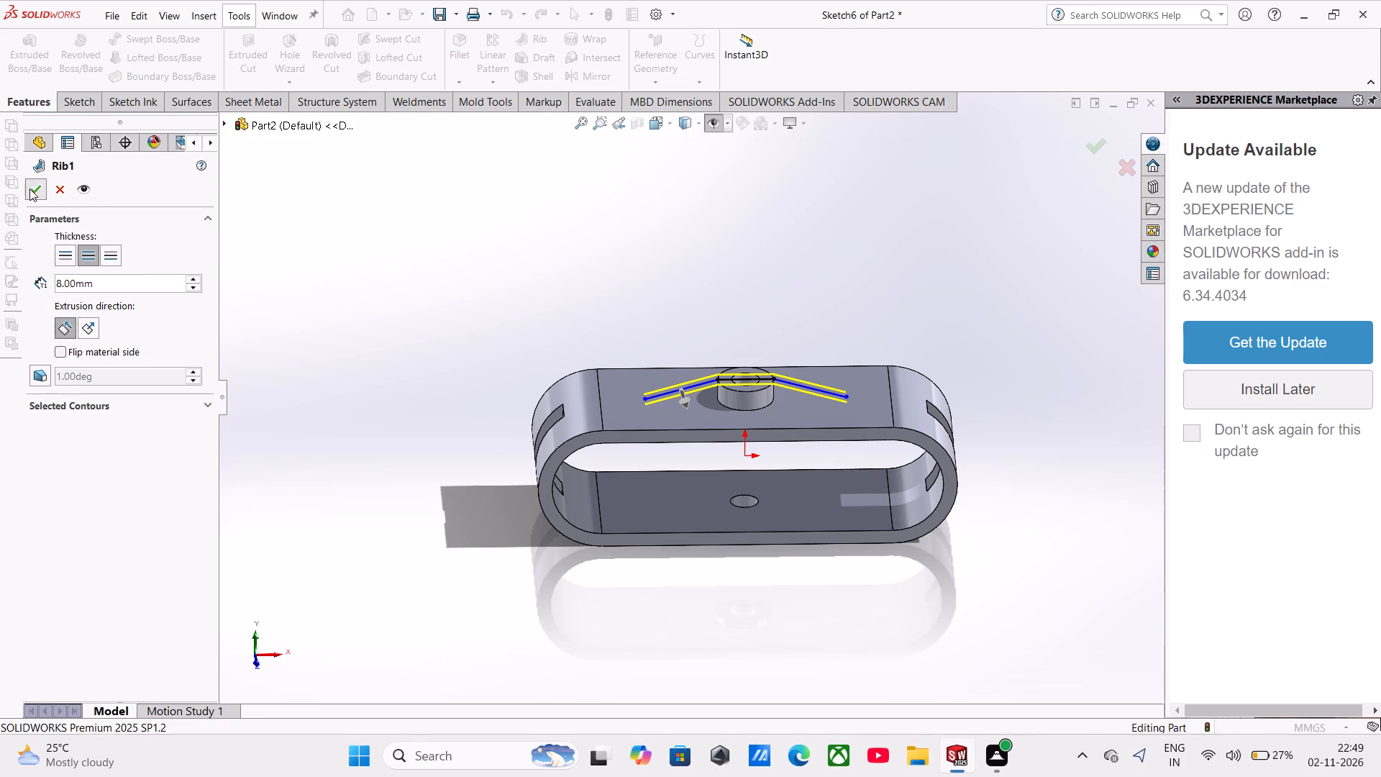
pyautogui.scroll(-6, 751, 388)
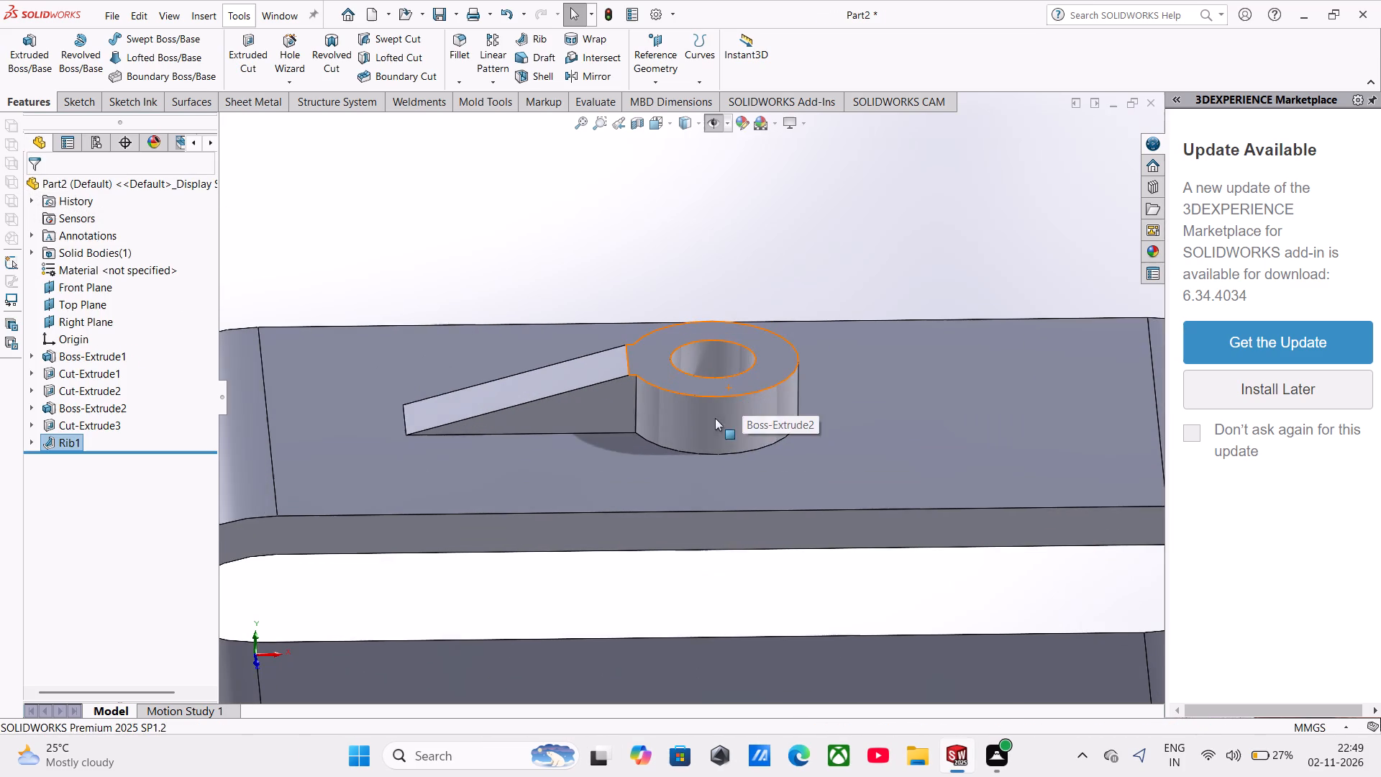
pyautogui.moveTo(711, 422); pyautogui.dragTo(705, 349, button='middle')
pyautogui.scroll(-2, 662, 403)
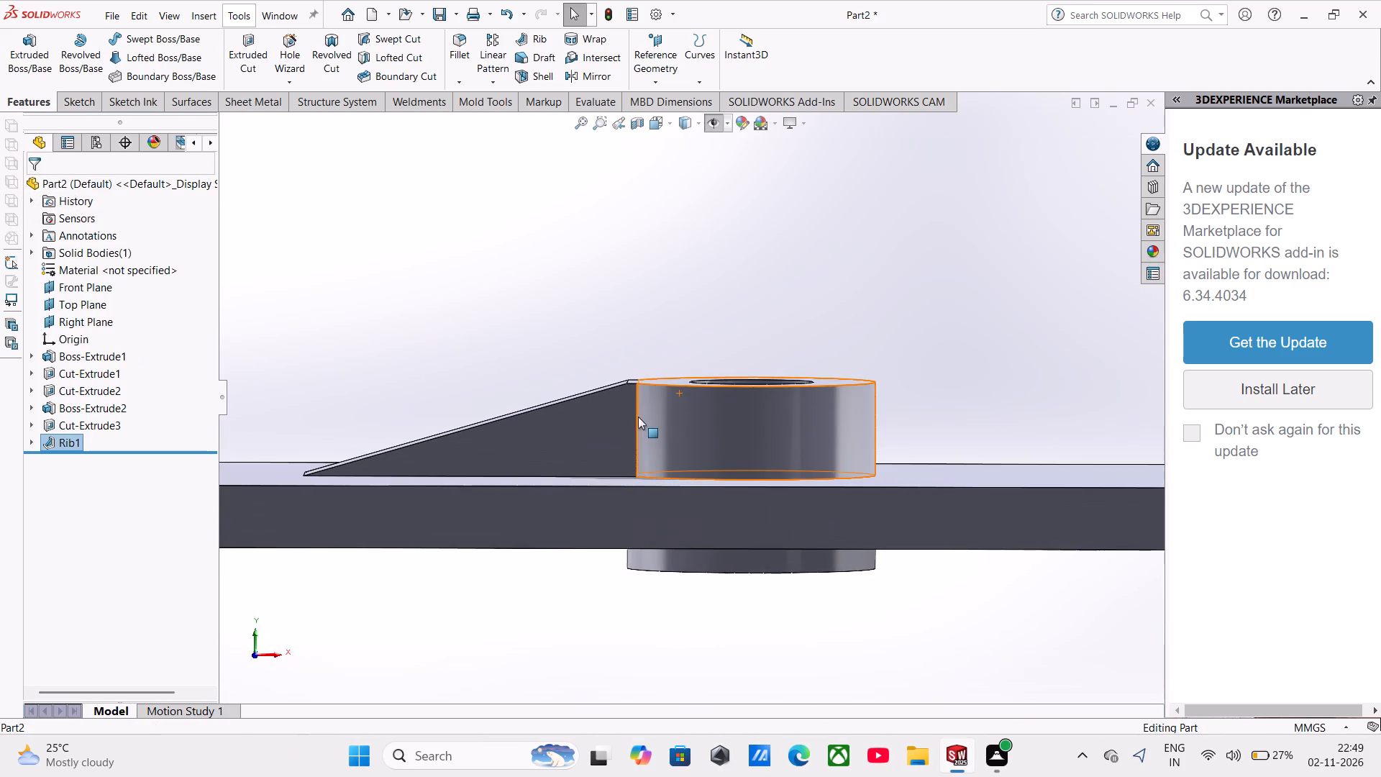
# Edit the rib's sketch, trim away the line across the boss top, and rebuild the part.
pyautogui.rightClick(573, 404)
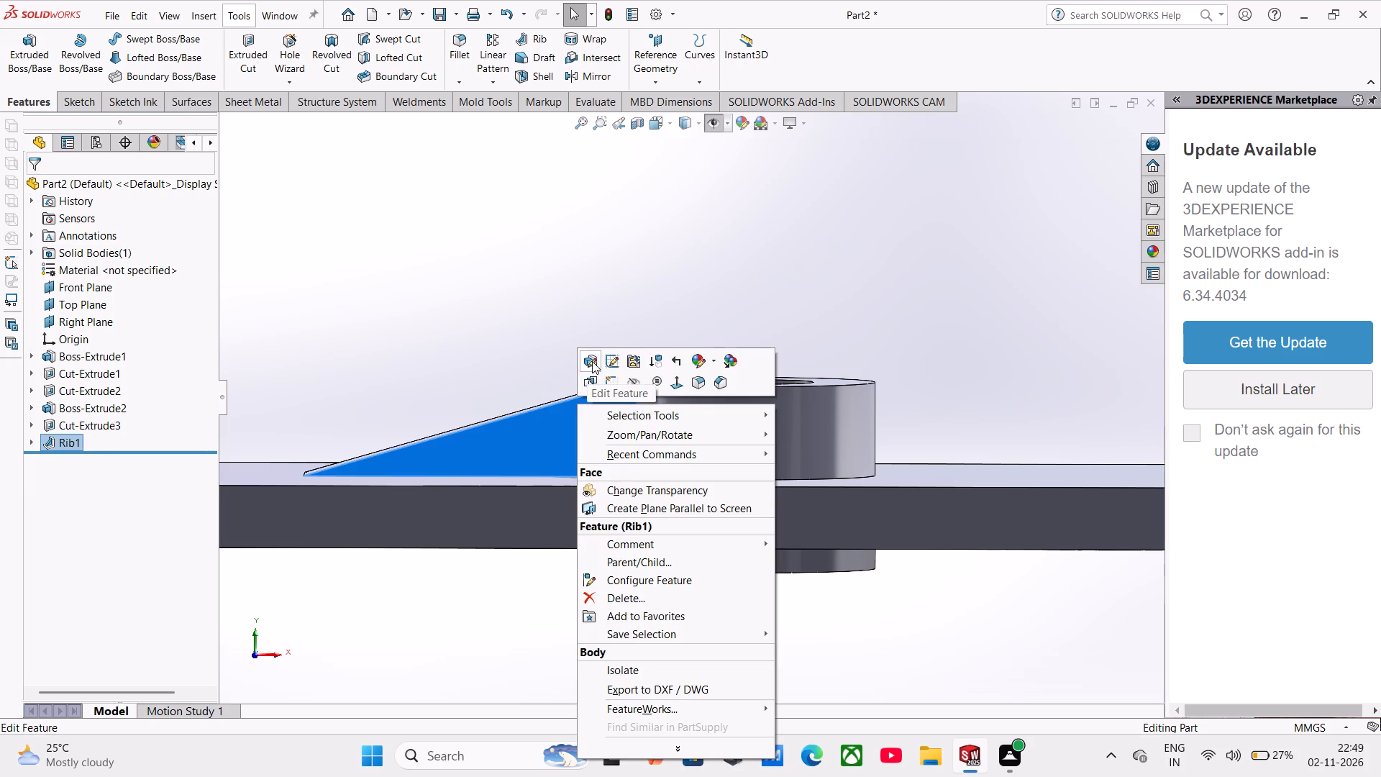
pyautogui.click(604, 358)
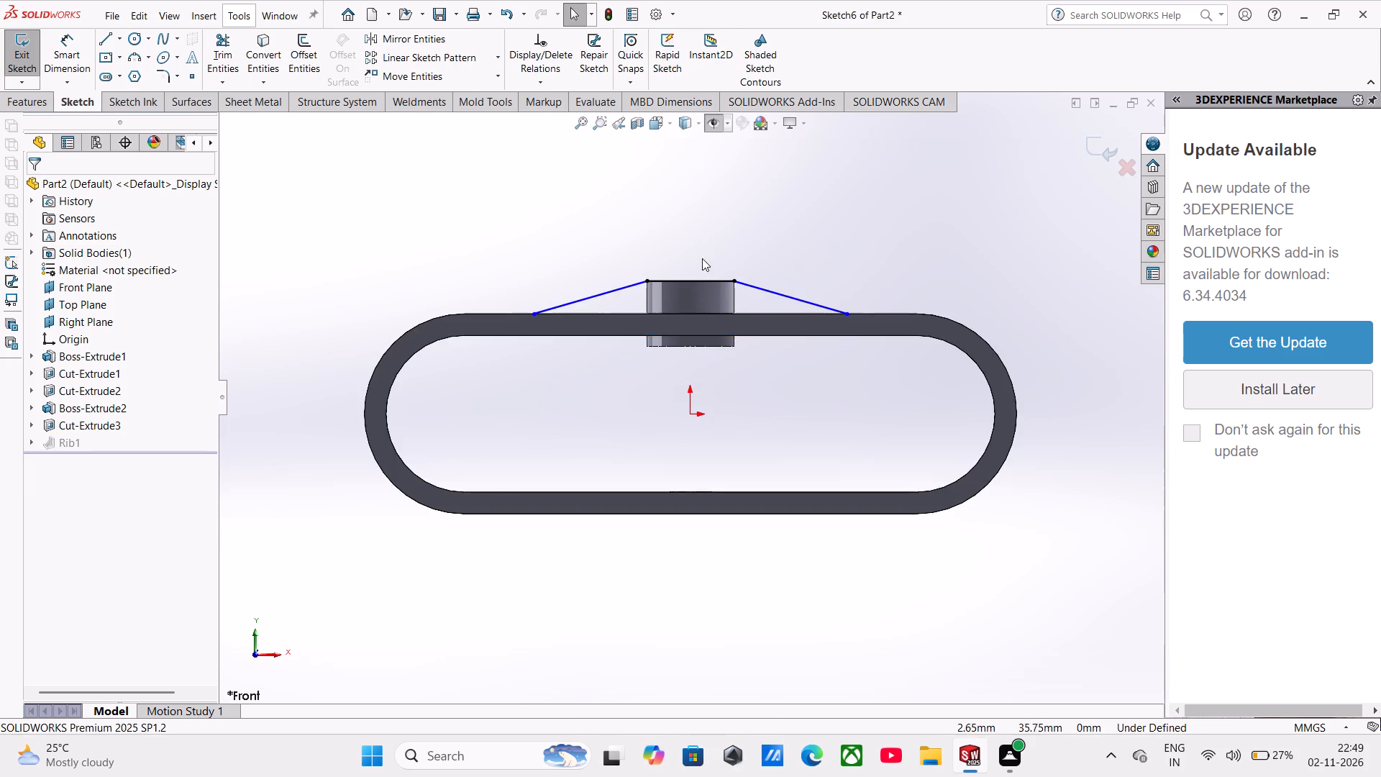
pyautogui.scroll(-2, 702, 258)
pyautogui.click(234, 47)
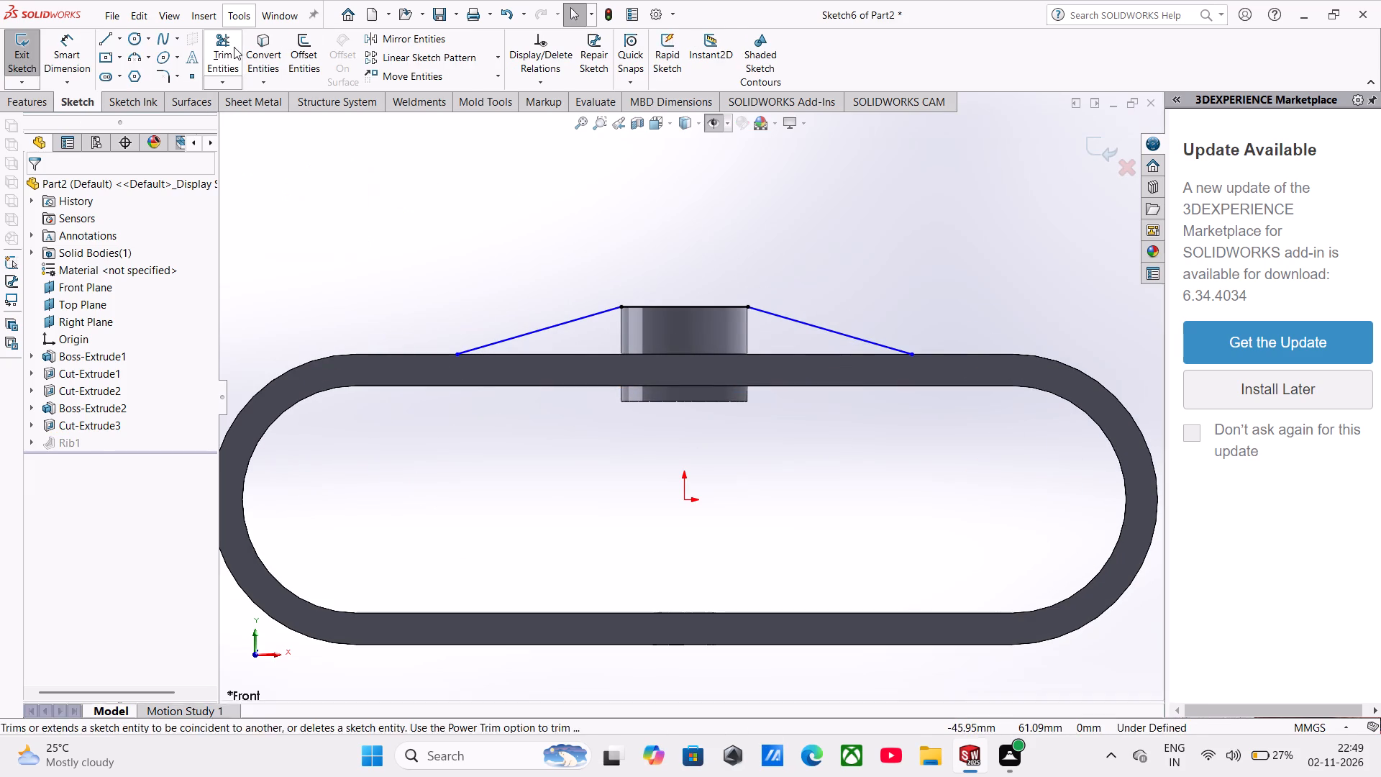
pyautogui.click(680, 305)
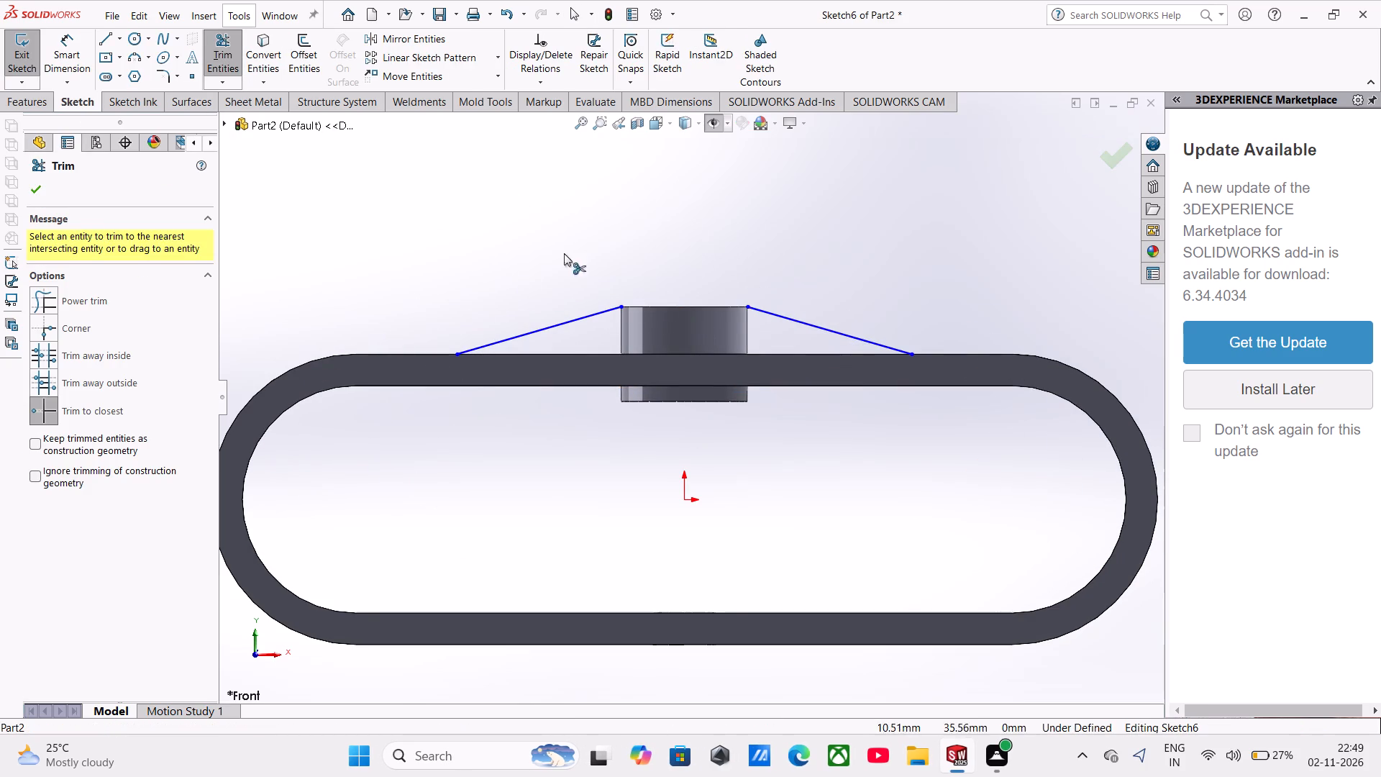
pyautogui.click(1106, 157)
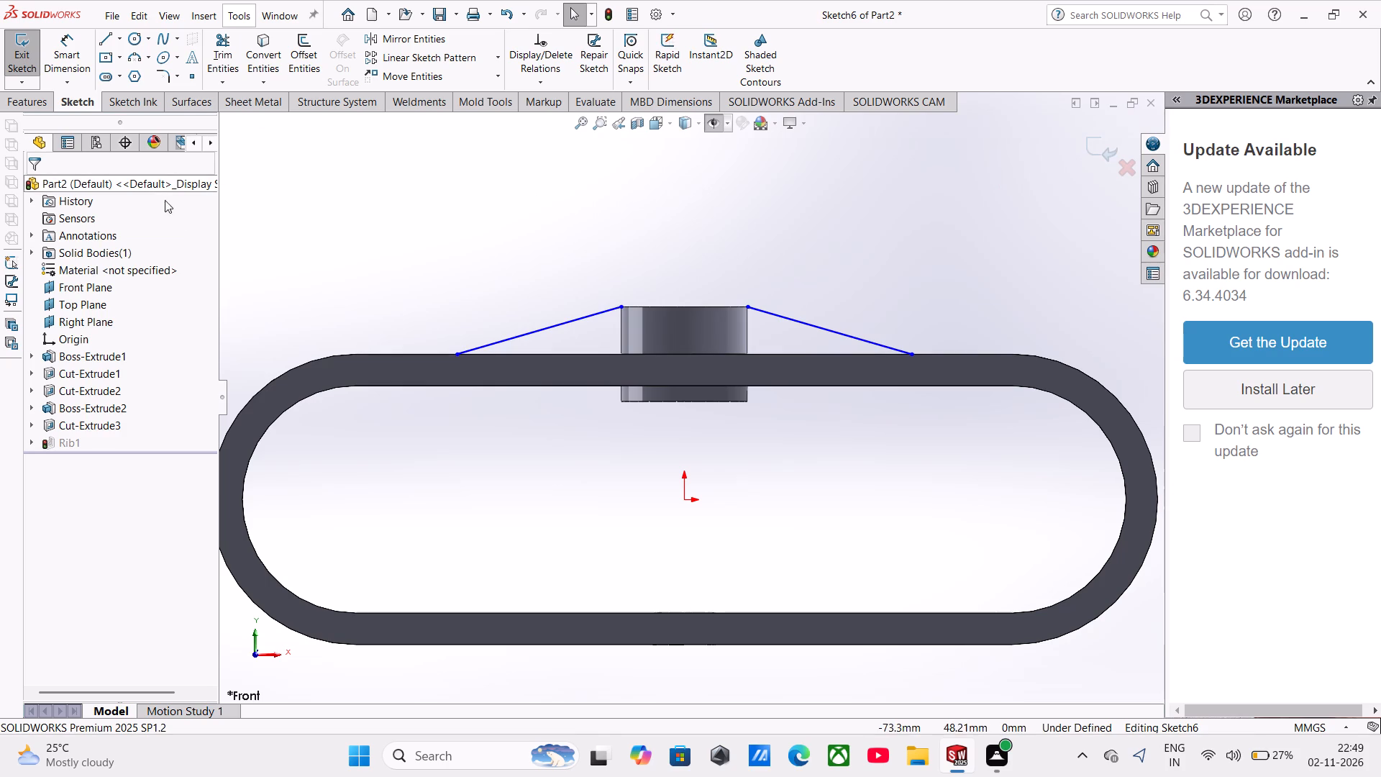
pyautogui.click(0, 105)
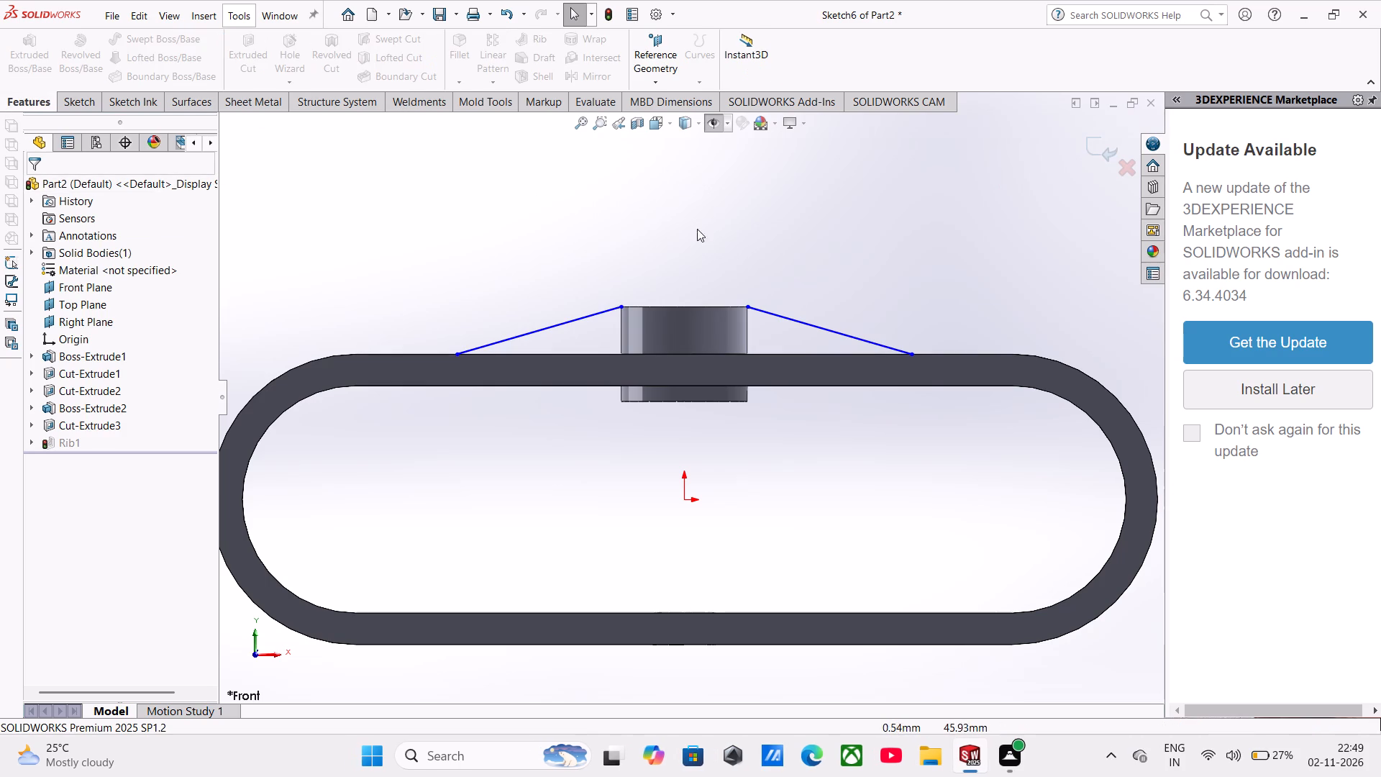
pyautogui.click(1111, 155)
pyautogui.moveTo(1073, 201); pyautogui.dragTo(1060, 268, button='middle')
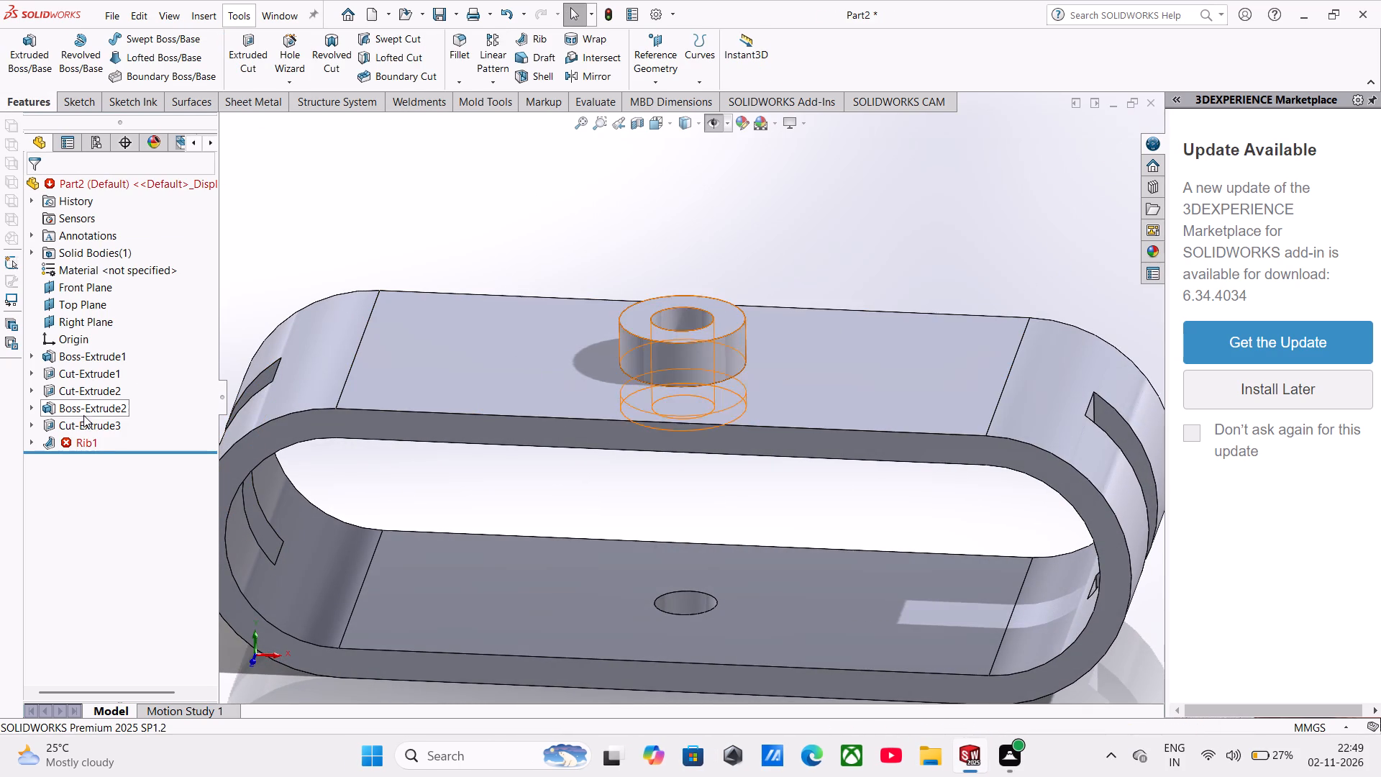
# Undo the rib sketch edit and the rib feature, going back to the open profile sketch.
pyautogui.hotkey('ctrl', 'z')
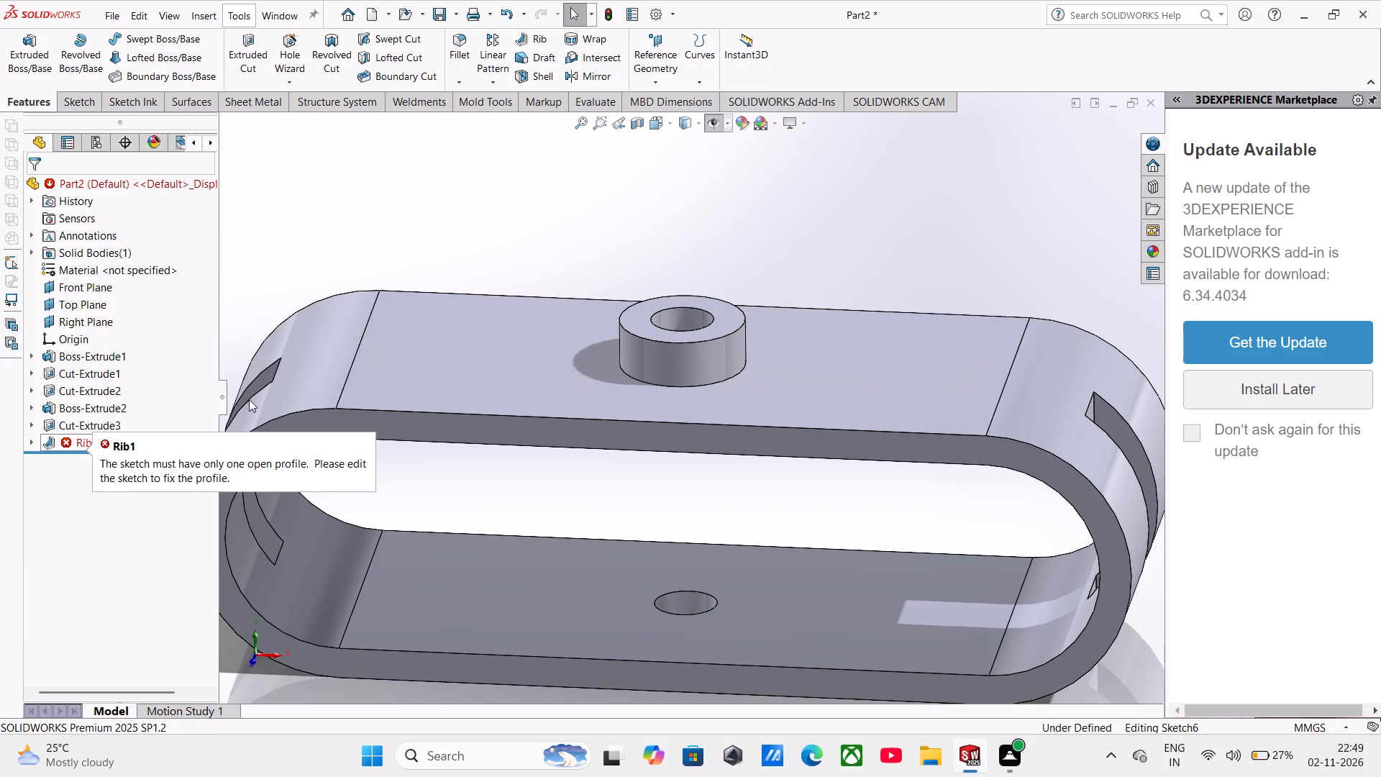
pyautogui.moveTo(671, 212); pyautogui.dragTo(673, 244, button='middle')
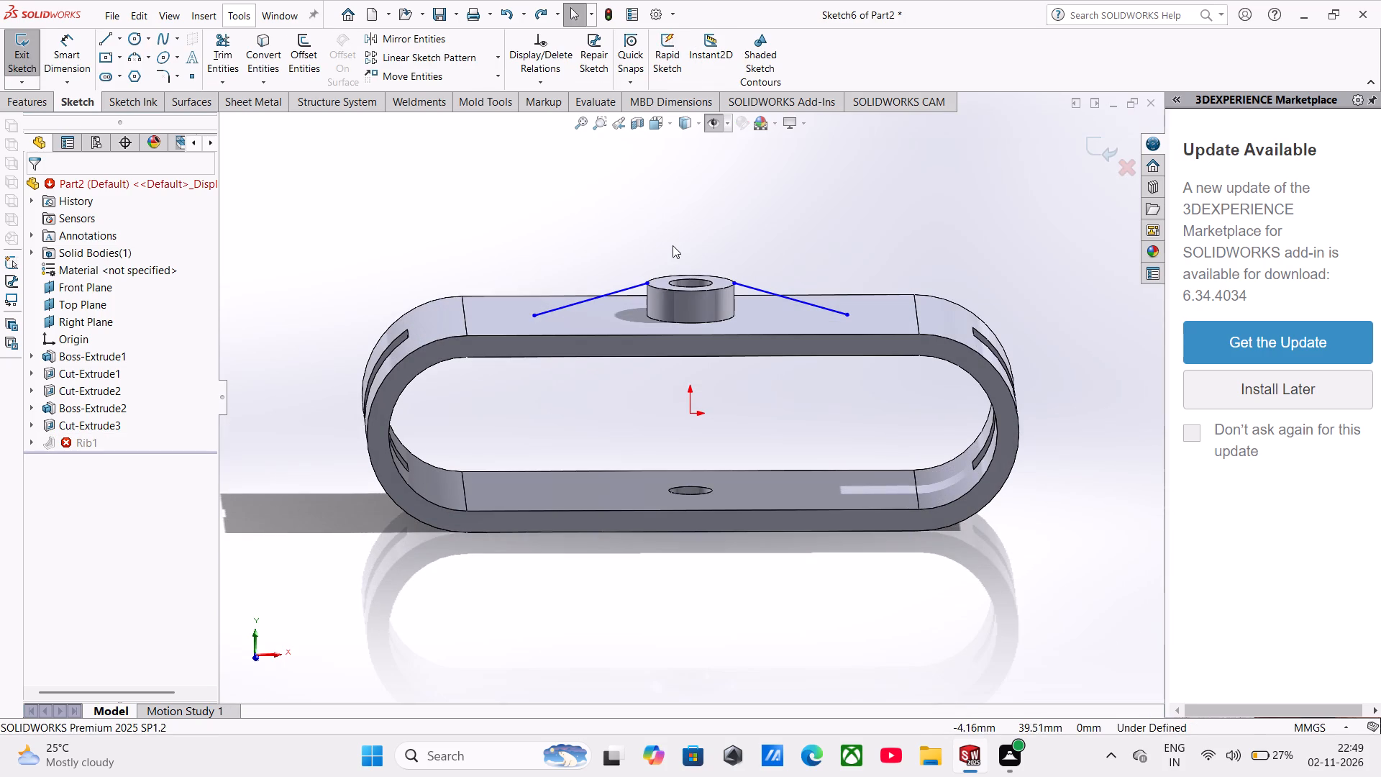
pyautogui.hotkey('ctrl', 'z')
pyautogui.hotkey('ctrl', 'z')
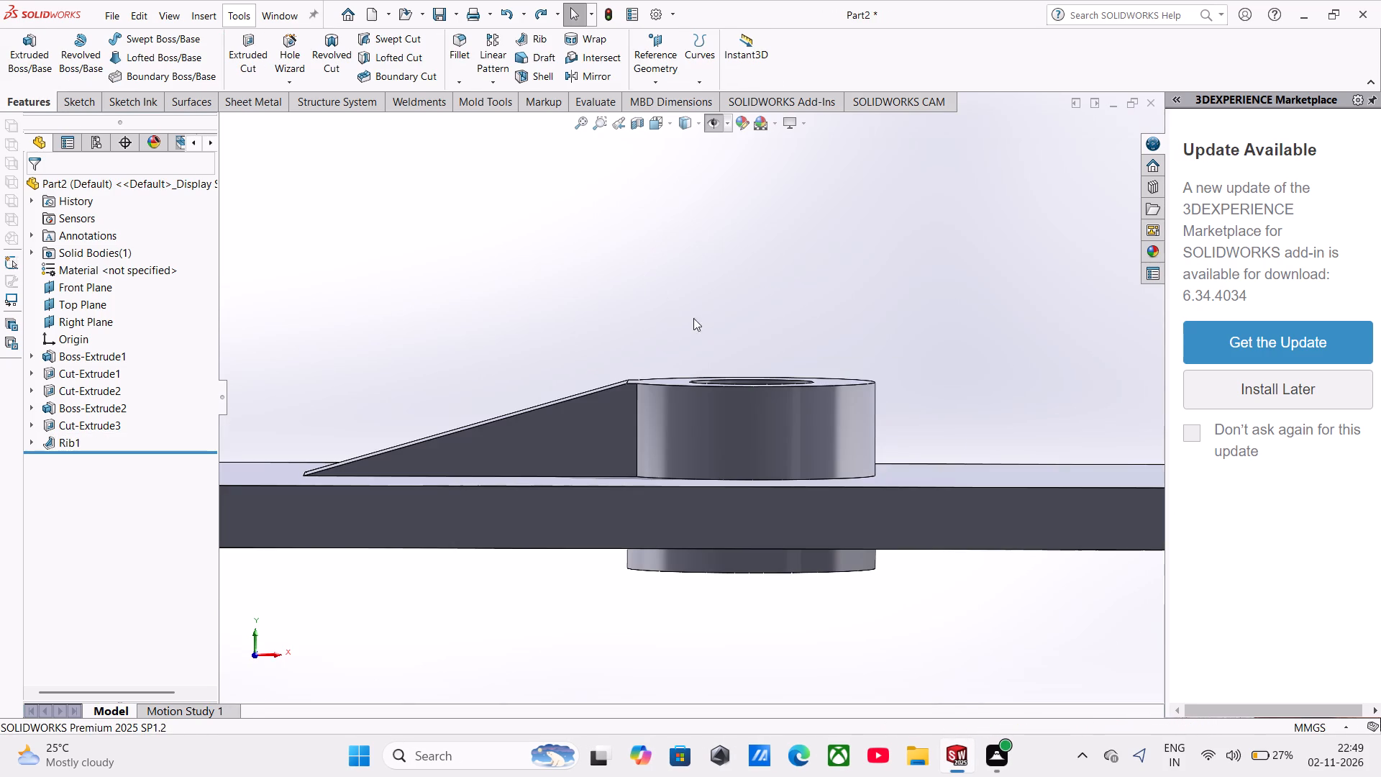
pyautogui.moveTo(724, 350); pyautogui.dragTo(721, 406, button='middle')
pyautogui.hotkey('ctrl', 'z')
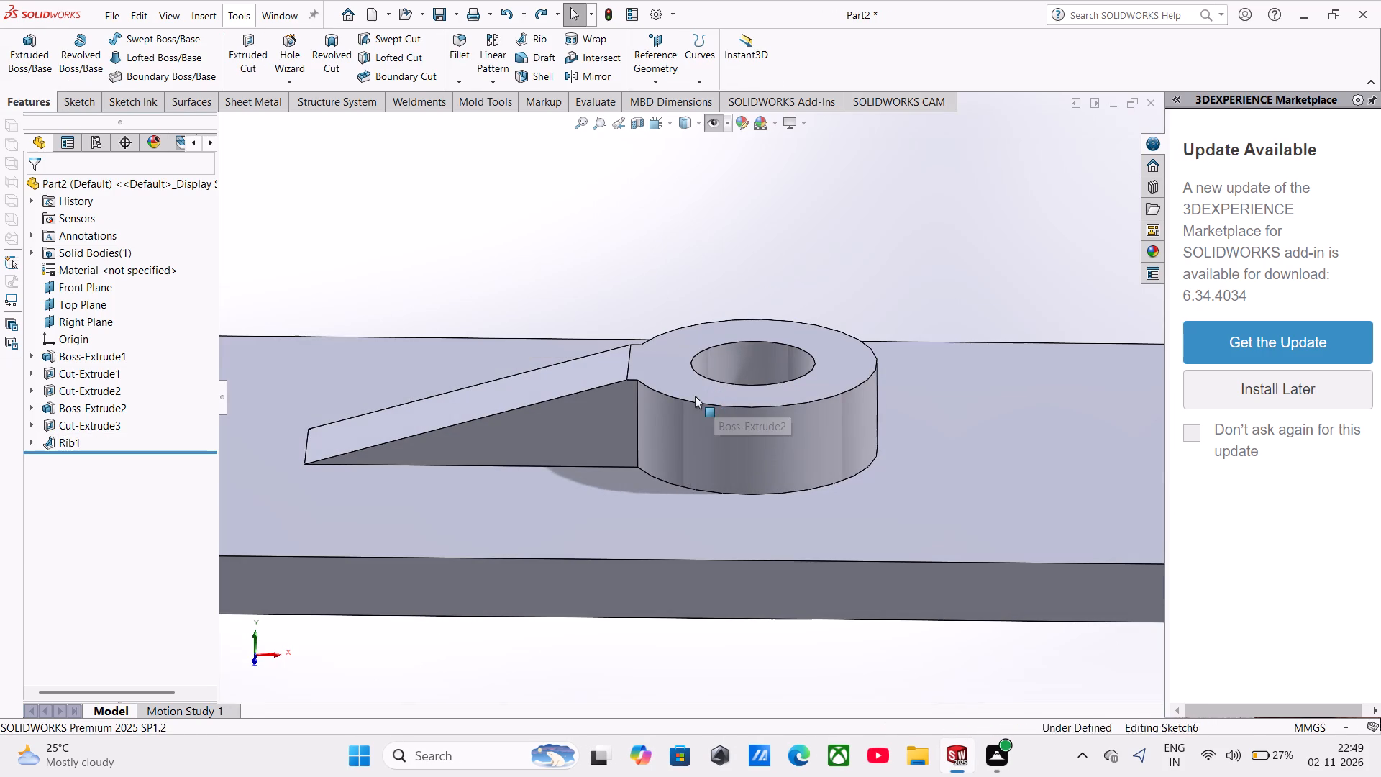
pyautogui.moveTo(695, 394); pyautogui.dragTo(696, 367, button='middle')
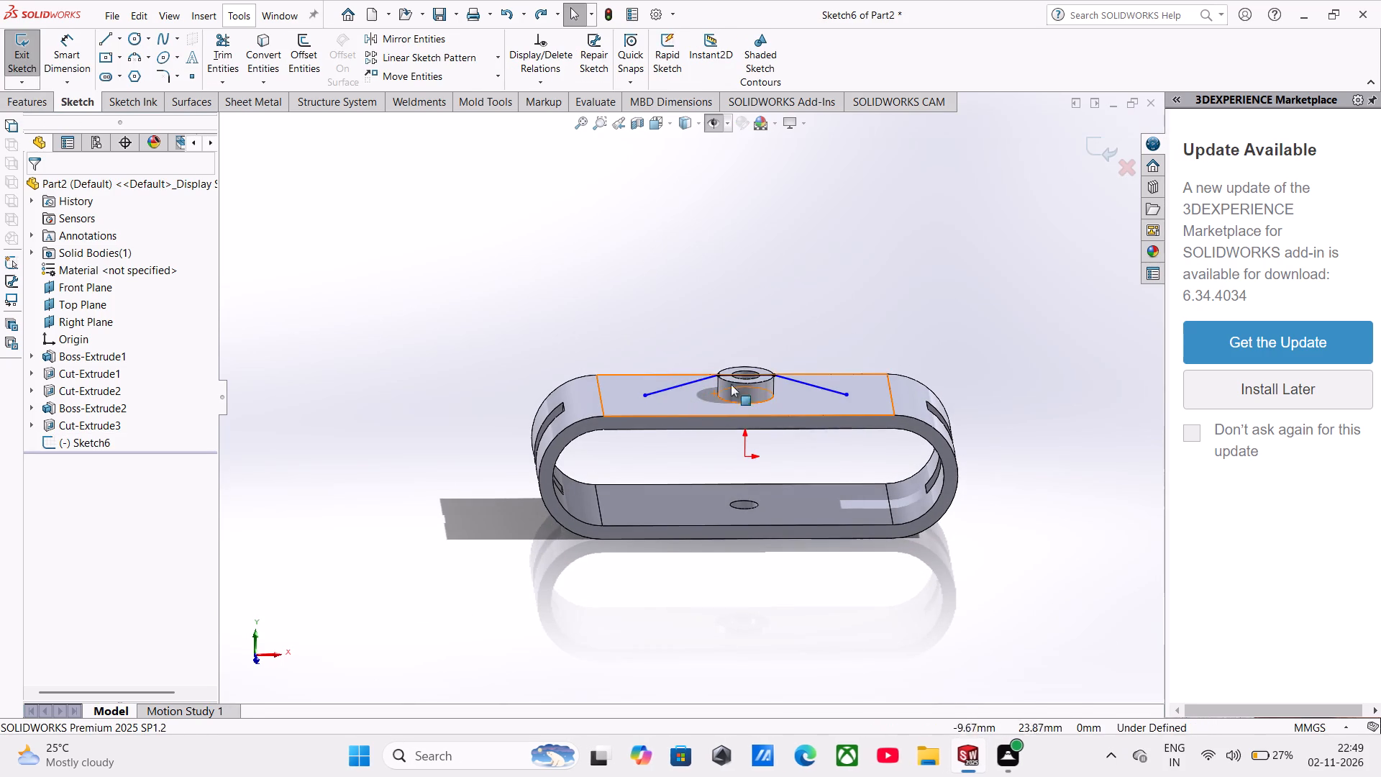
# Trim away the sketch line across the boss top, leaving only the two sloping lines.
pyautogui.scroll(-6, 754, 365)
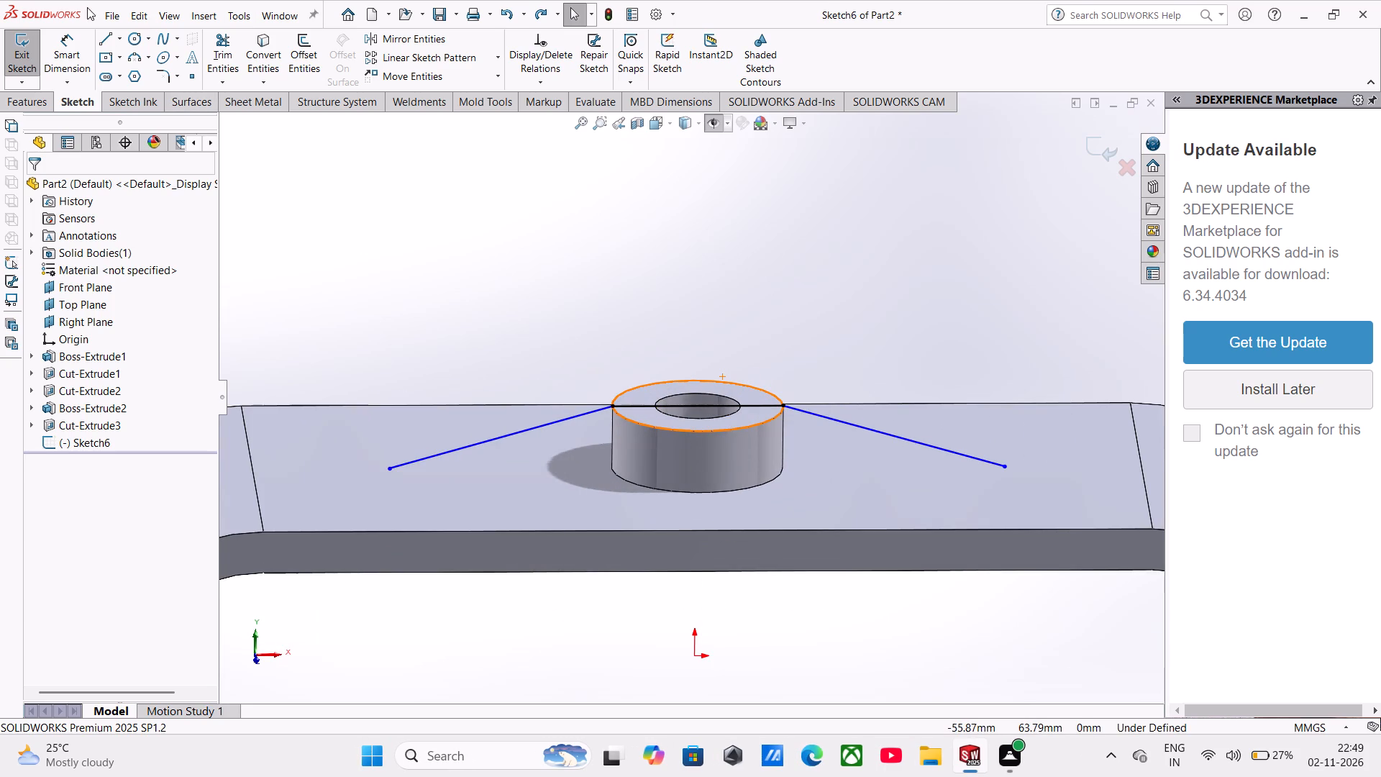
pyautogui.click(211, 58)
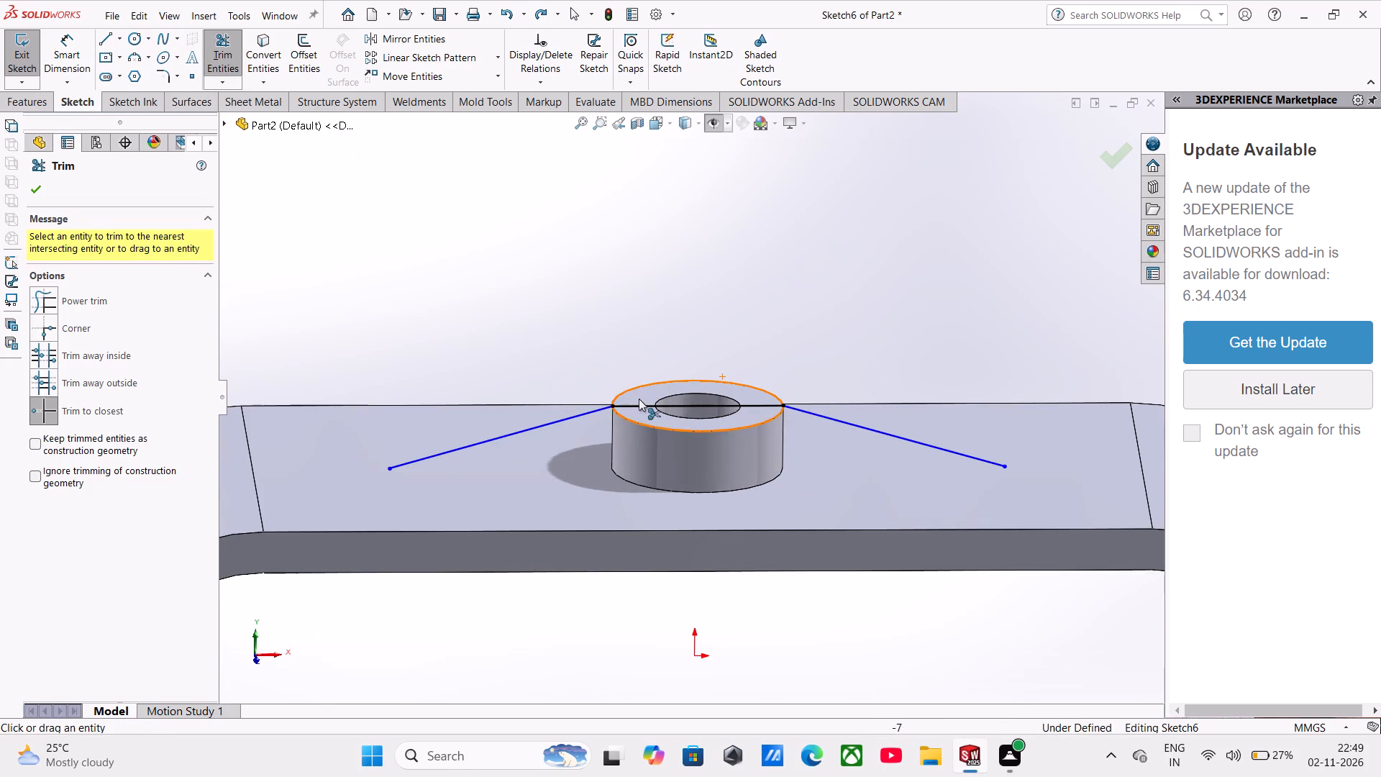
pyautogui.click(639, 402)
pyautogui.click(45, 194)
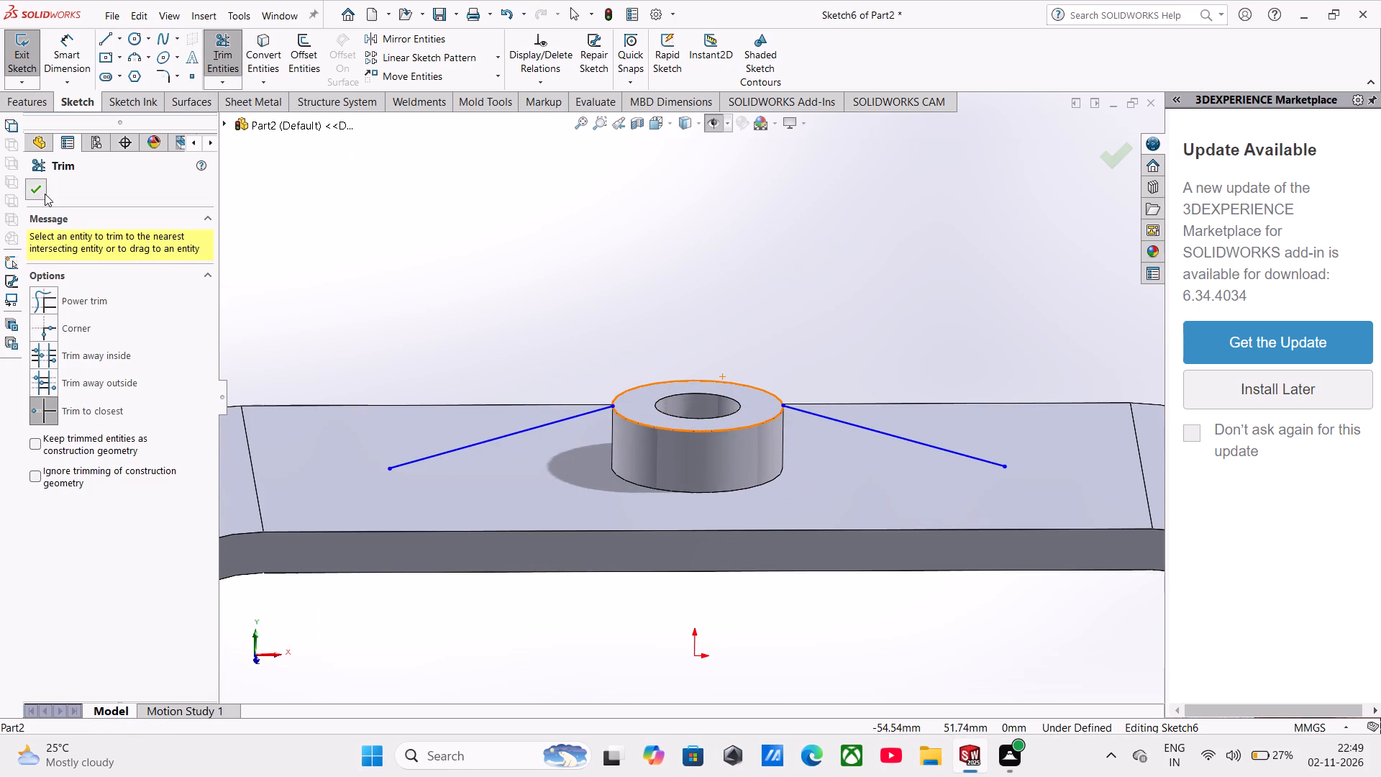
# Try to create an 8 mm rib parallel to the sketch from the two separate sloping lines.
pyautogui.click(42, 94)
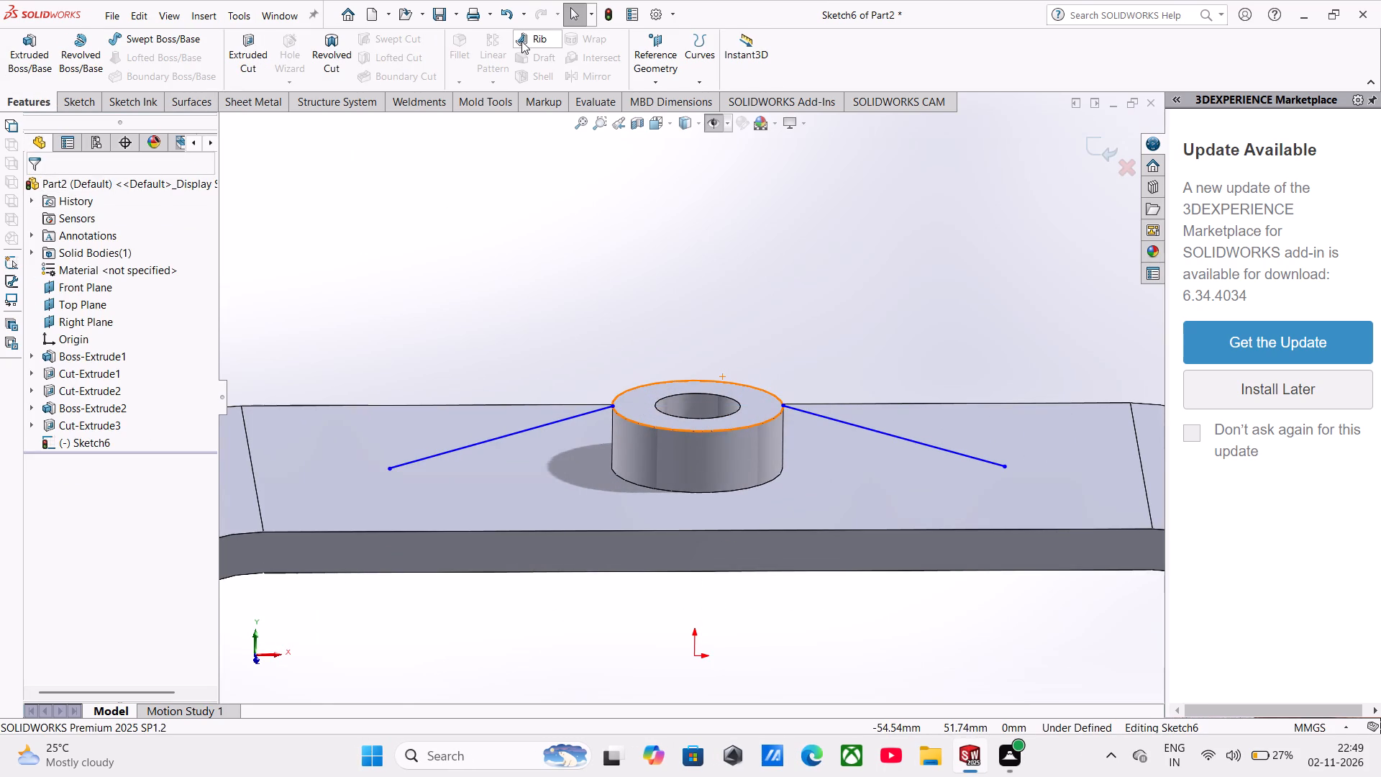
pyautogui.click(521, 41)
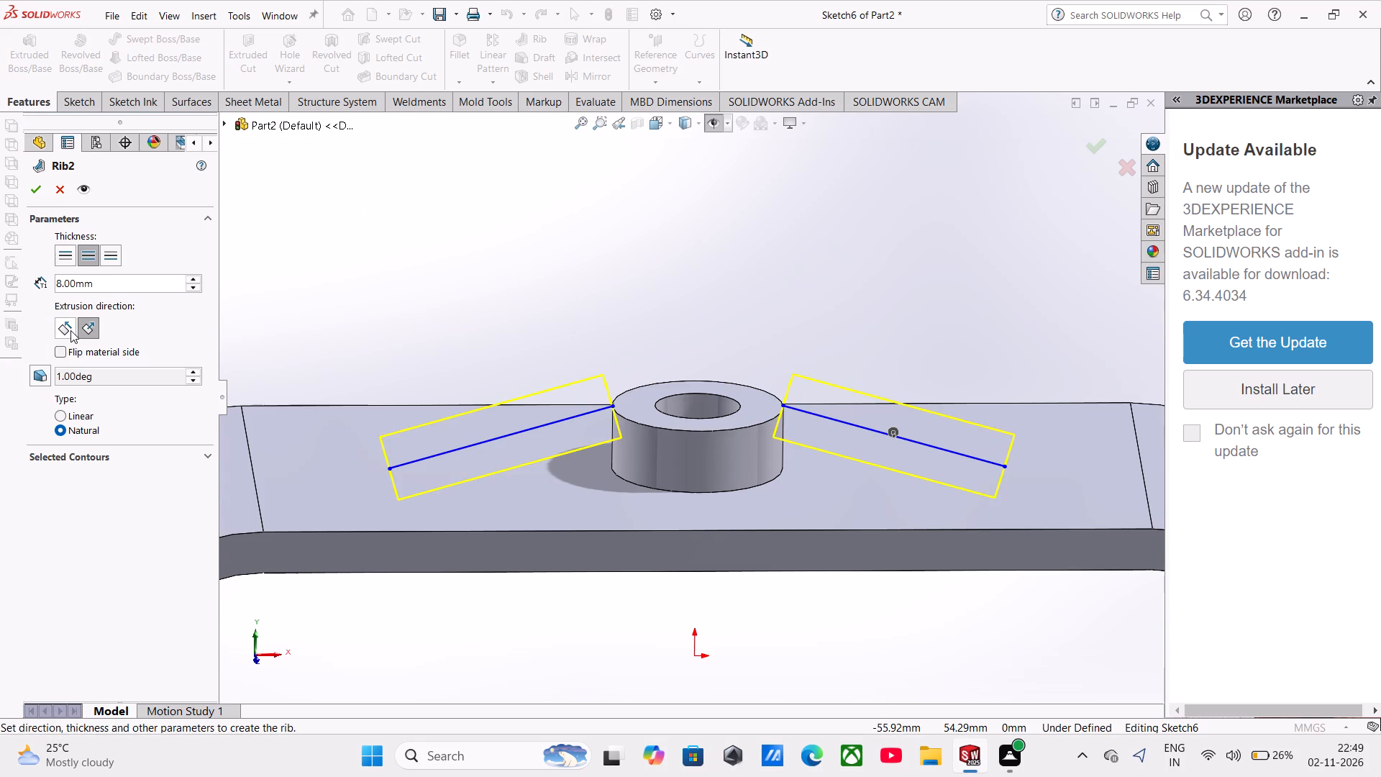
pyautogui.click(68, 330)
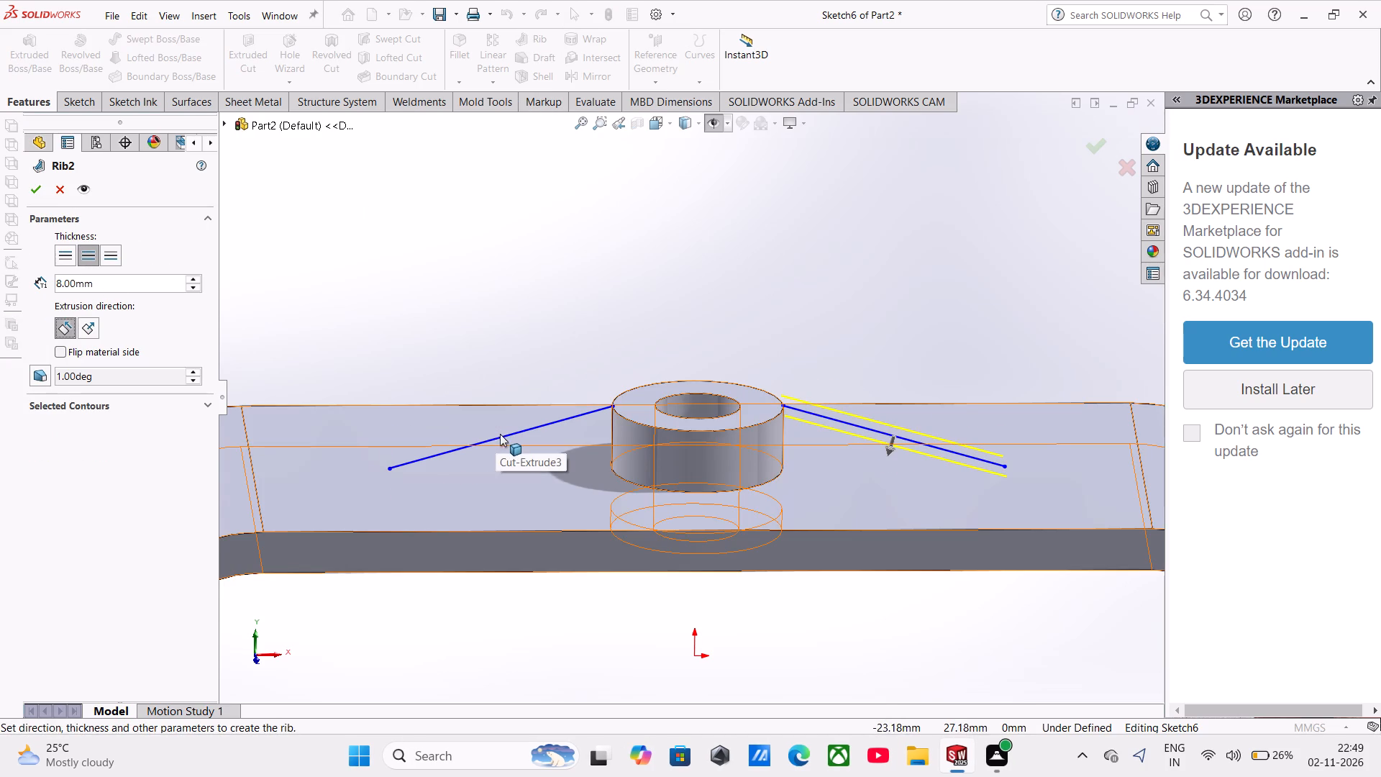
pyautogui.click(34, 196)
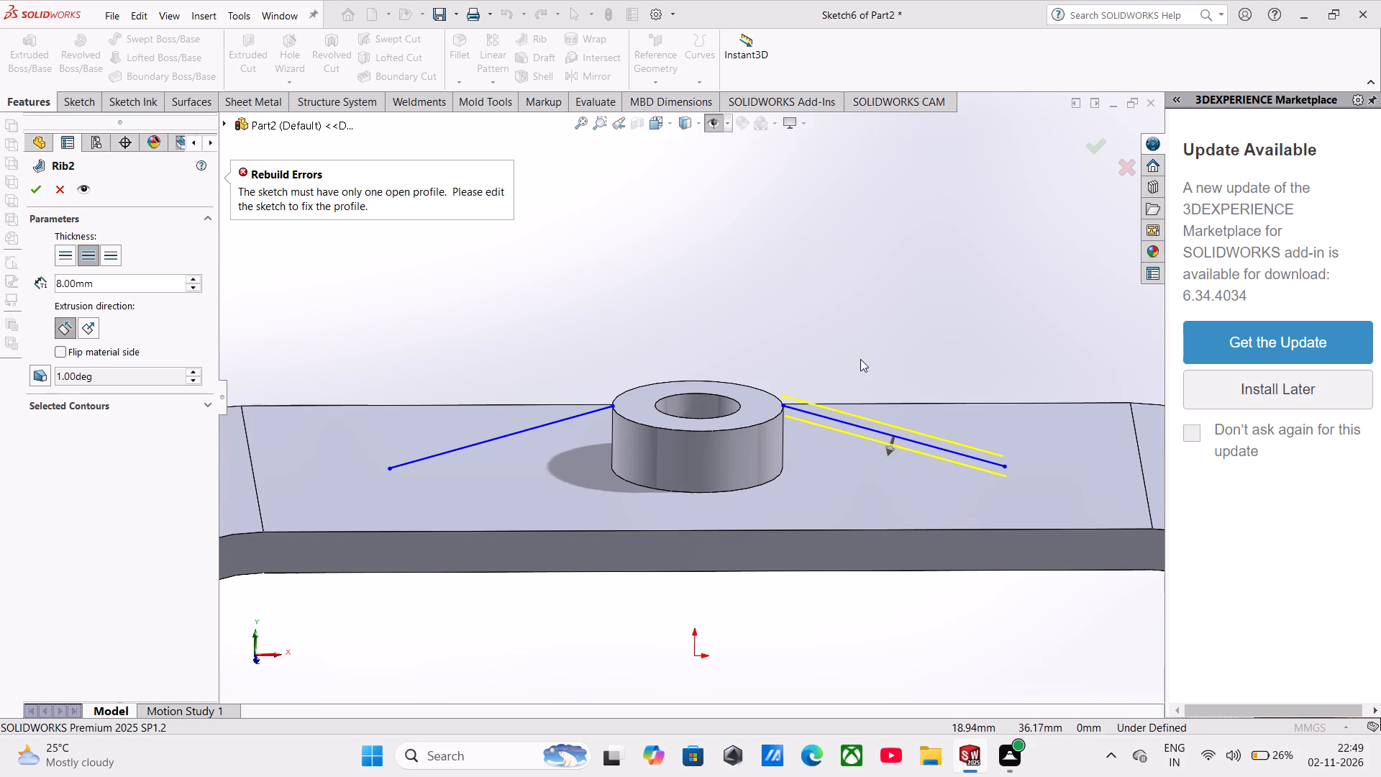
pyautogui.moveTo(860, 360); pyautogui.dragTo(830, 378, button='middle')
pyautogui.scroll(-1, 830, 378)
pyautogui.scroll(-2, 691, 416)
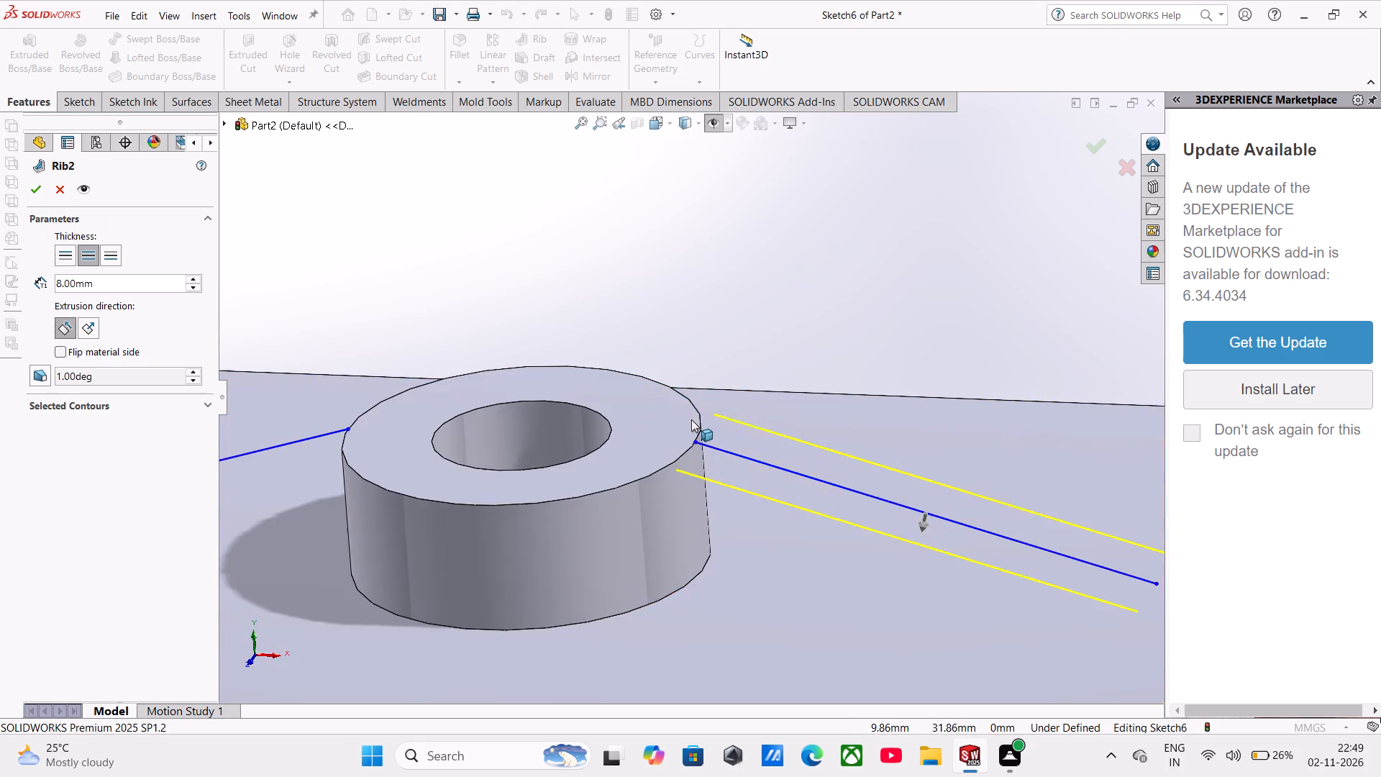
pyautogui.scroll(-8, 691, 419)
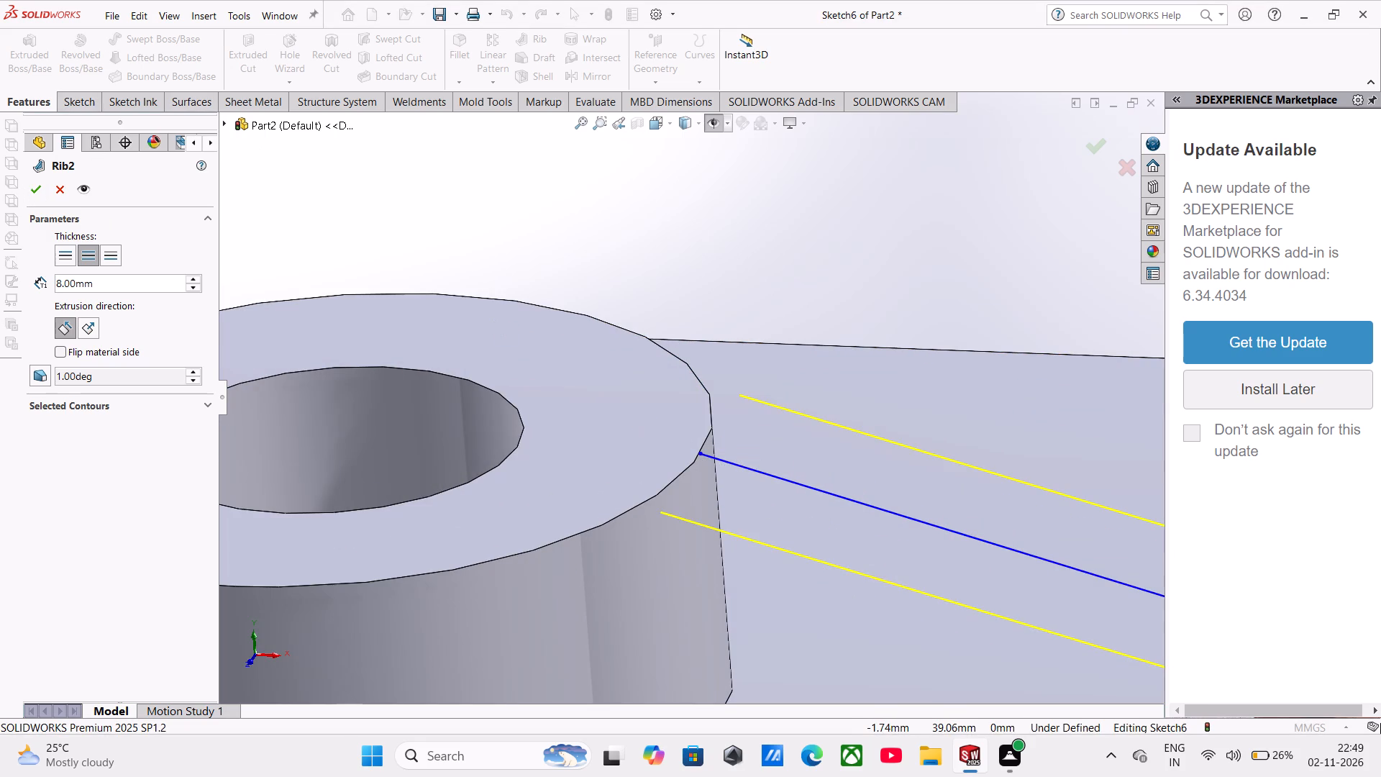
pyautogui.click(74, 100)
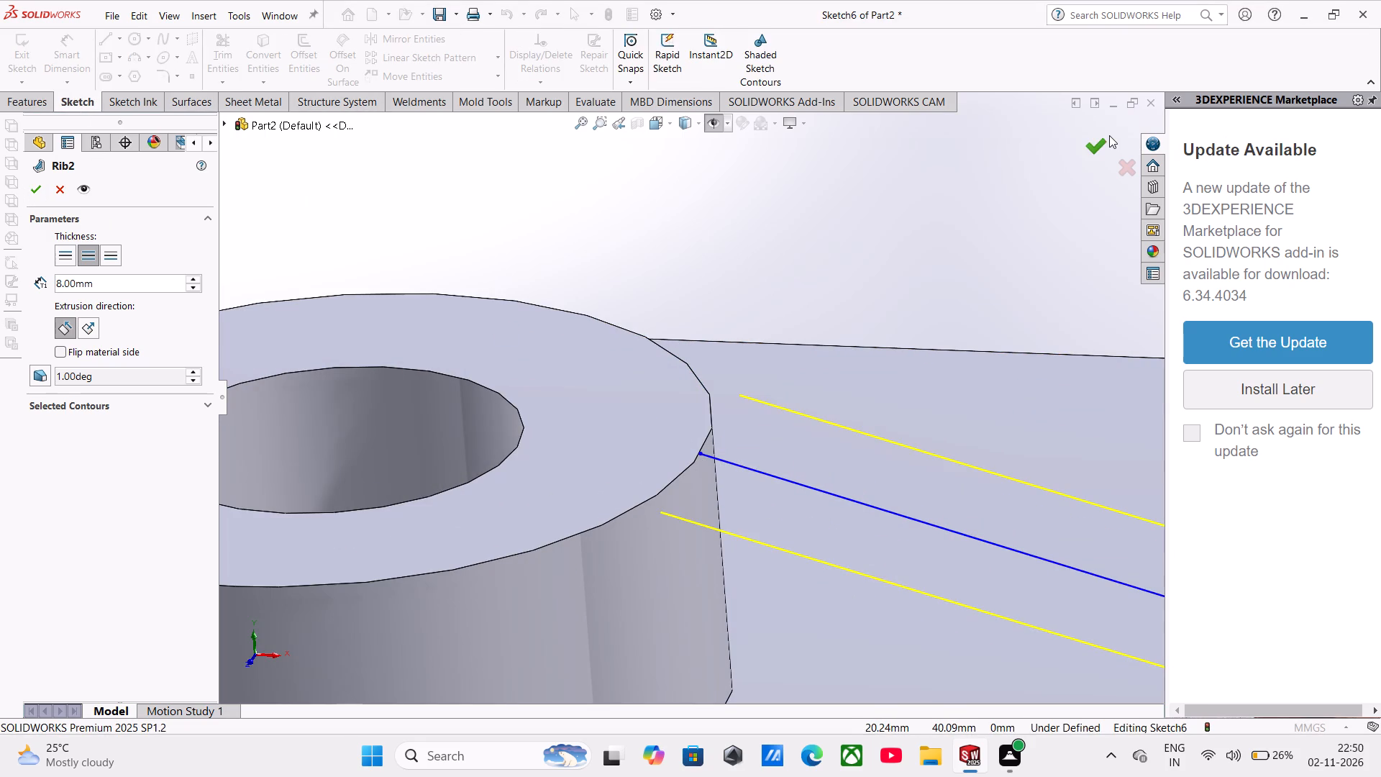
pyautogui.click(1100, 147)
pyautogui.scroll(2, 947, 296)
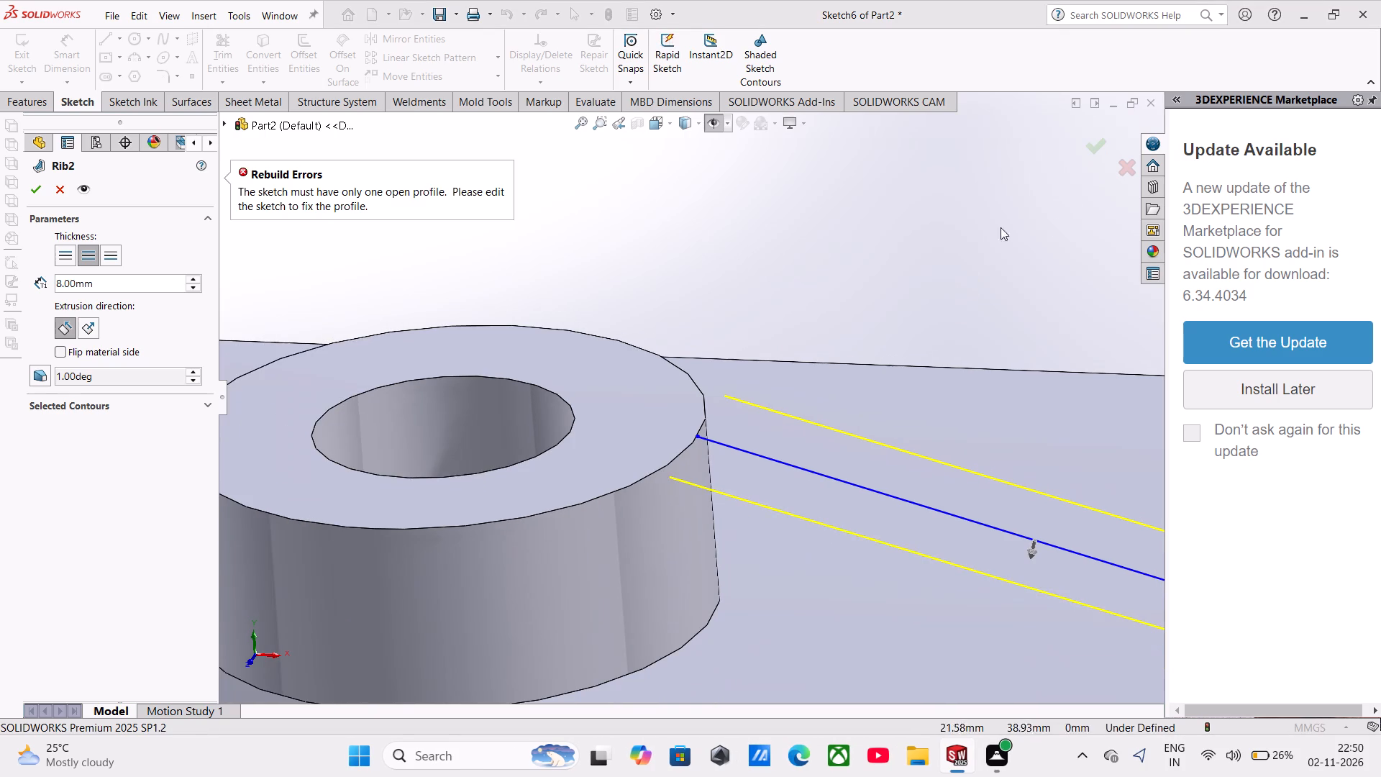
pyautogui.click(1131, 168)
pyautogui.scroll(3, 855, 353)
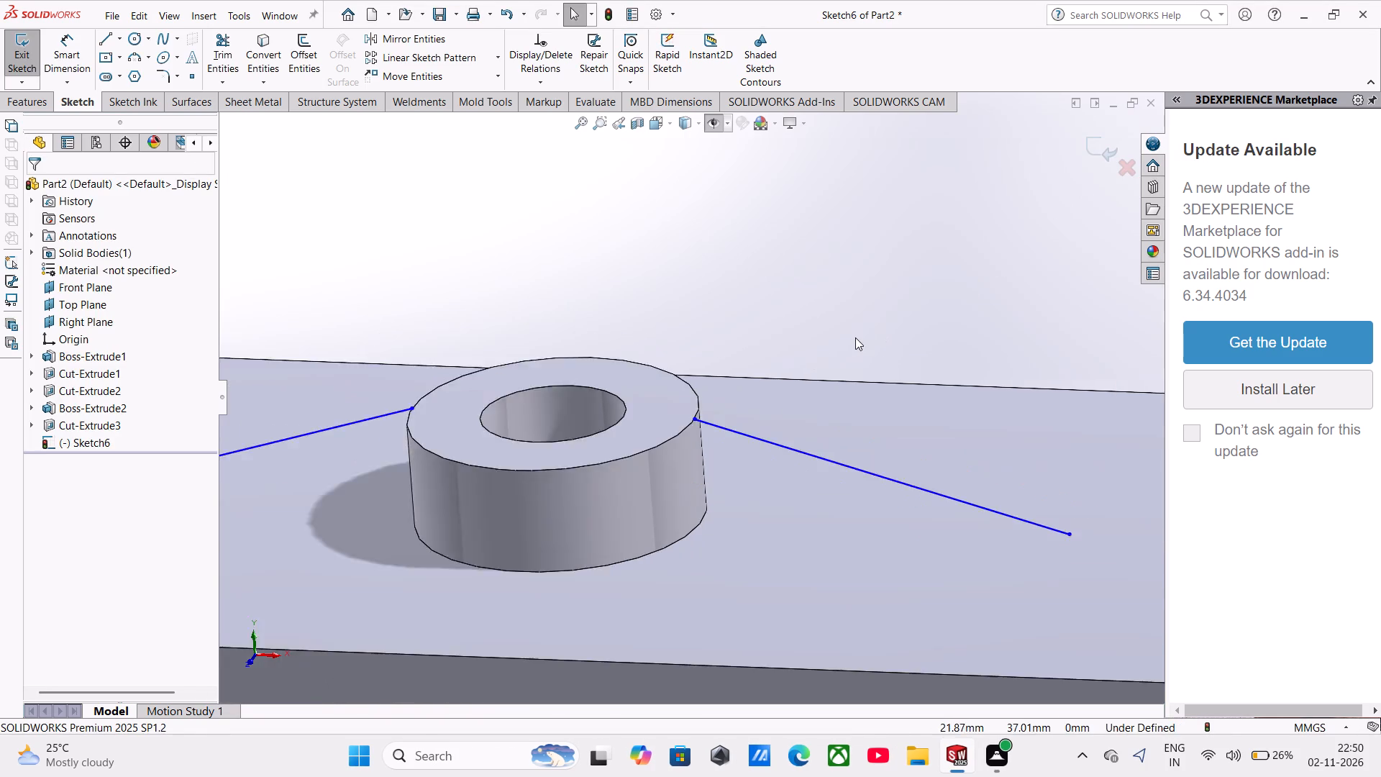
# In the front view, convert the boss's top edge into a sketch line joining the two sloping lines.
pyautogui.scroll(2, 855, 337)
pyautogui.moveTo(871, 304); pyautogui.dragTo(913, 250, button='middle')
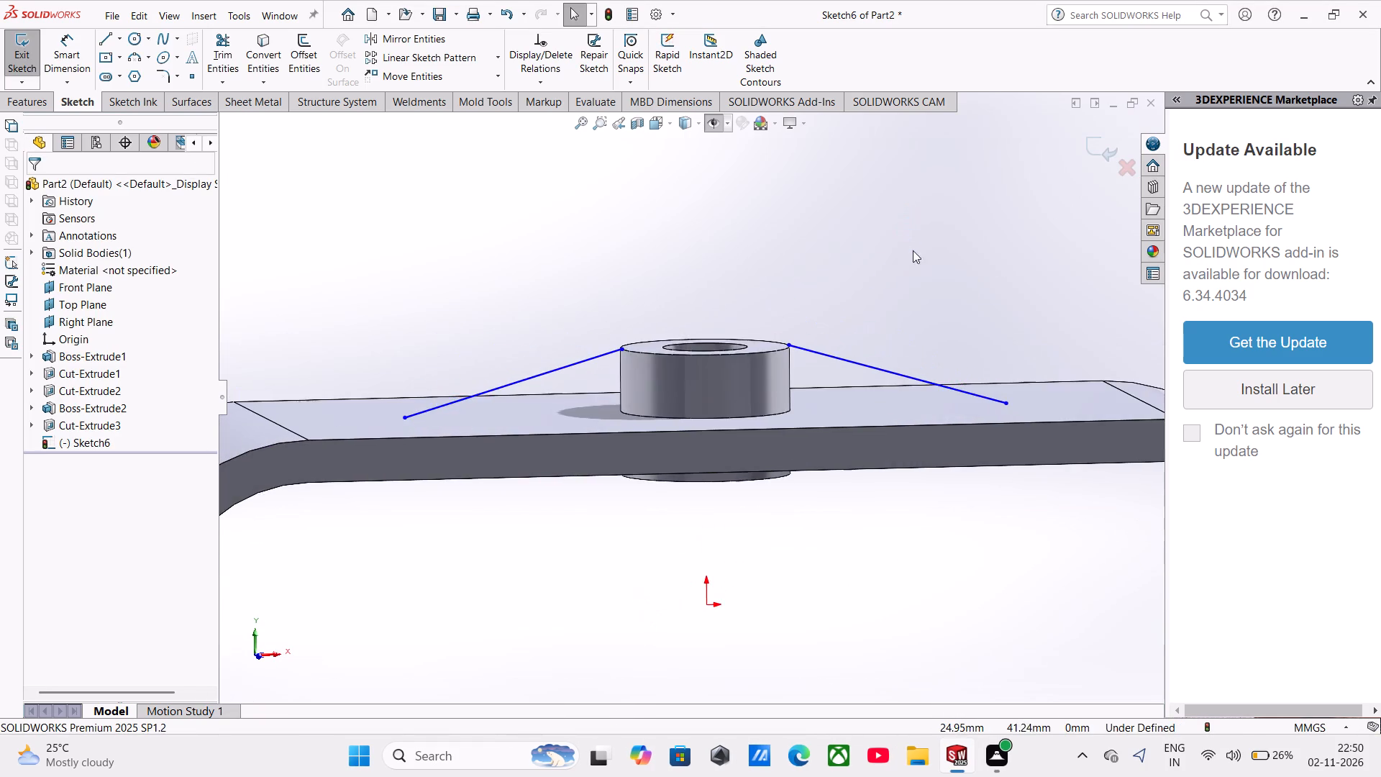
pyautogui.scroll(5, 817, 297)
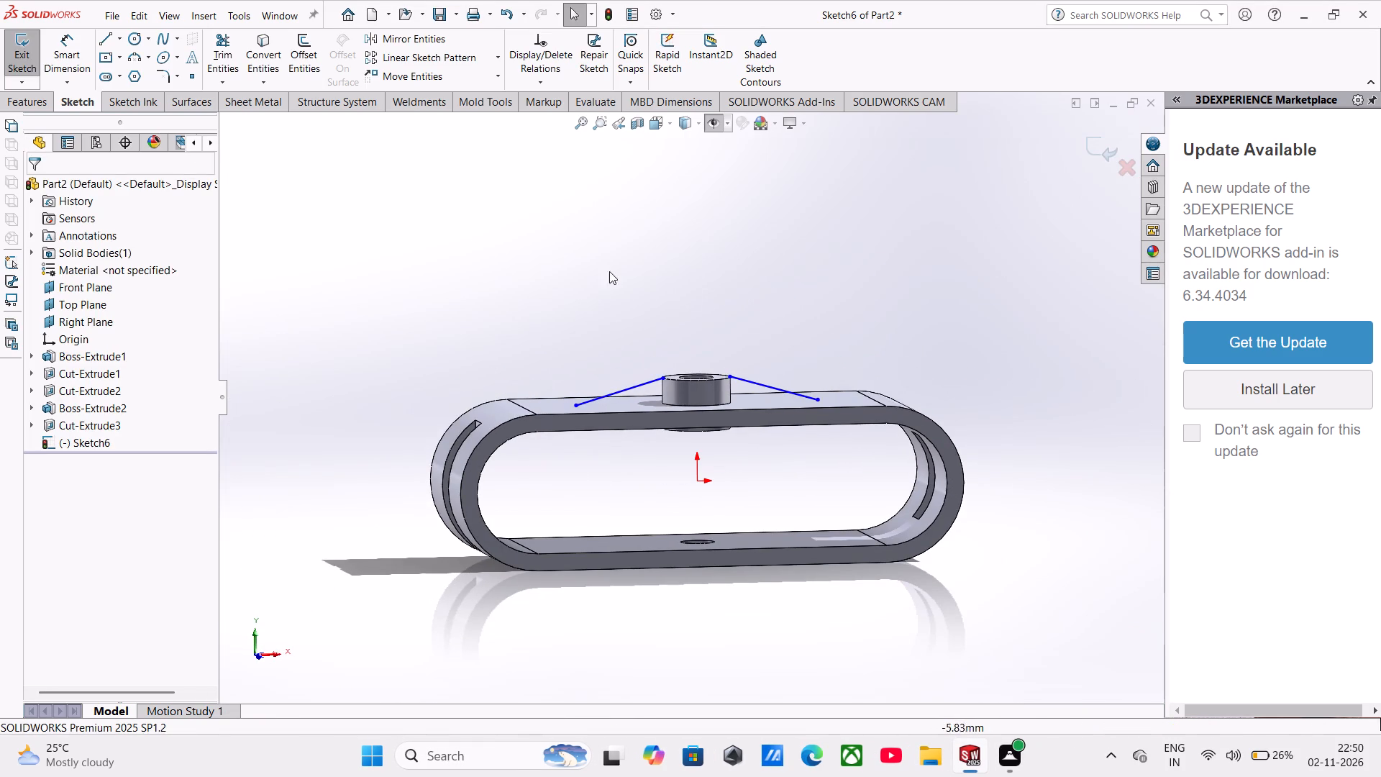
pyautogui.click(667, 122)
pyautogui.click(514, 414)
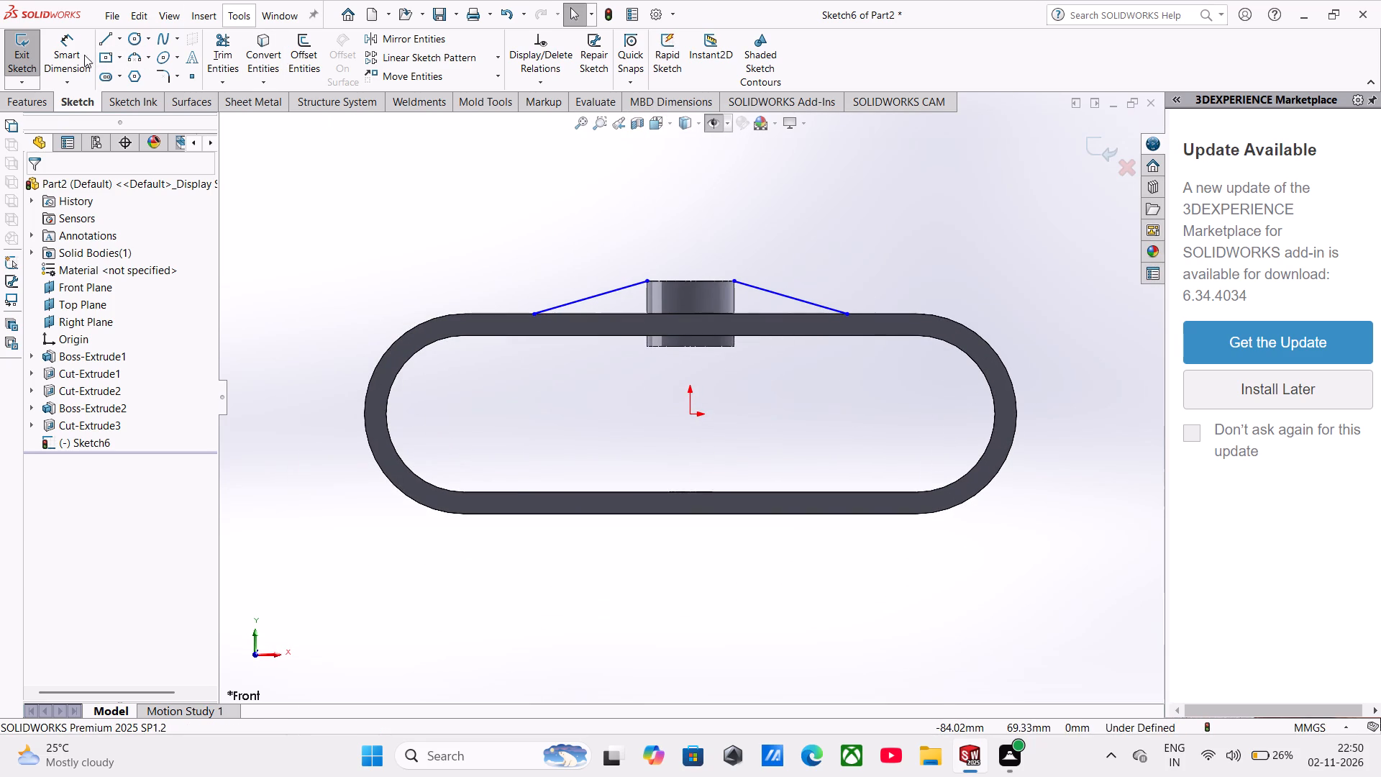
pyautogui.click(257, 53)
pyautogui.click(688, 283)
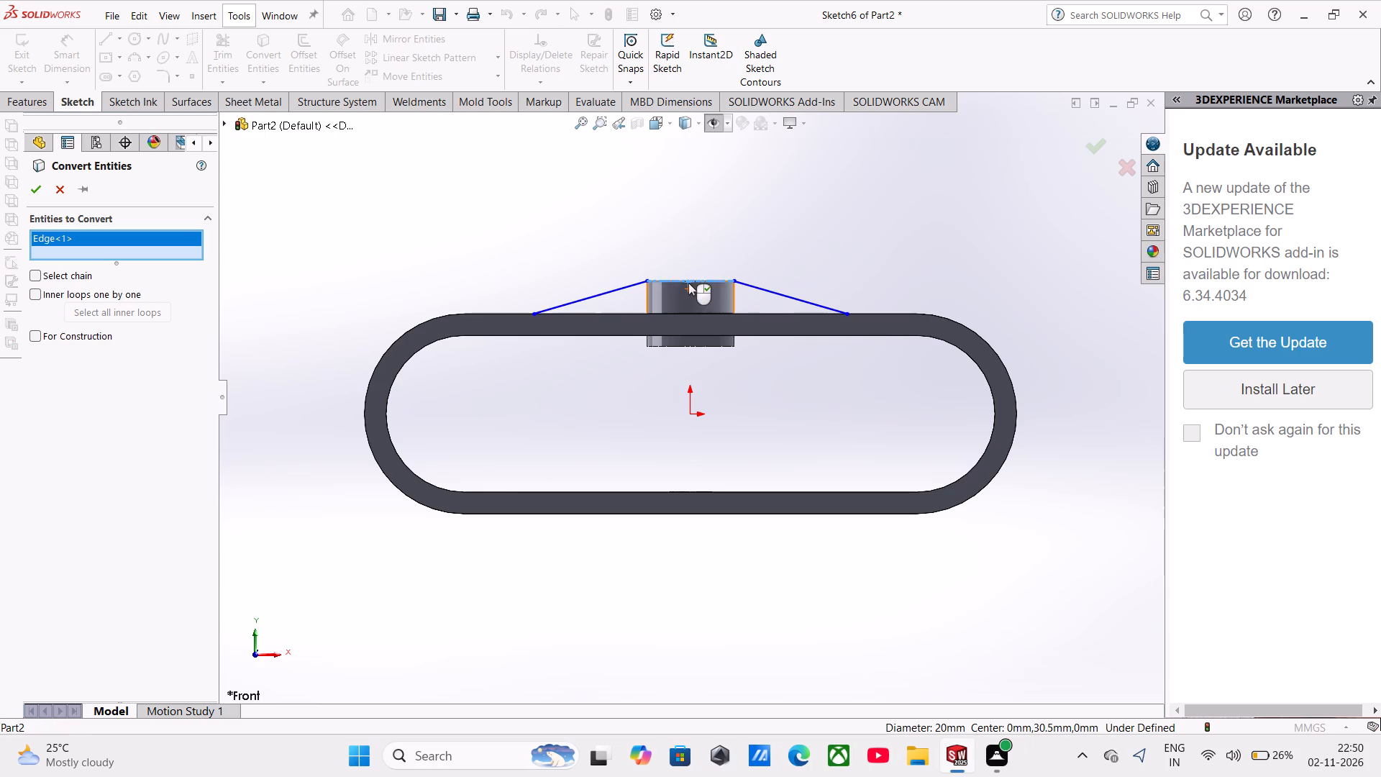
pyautogui.click(45, 188)
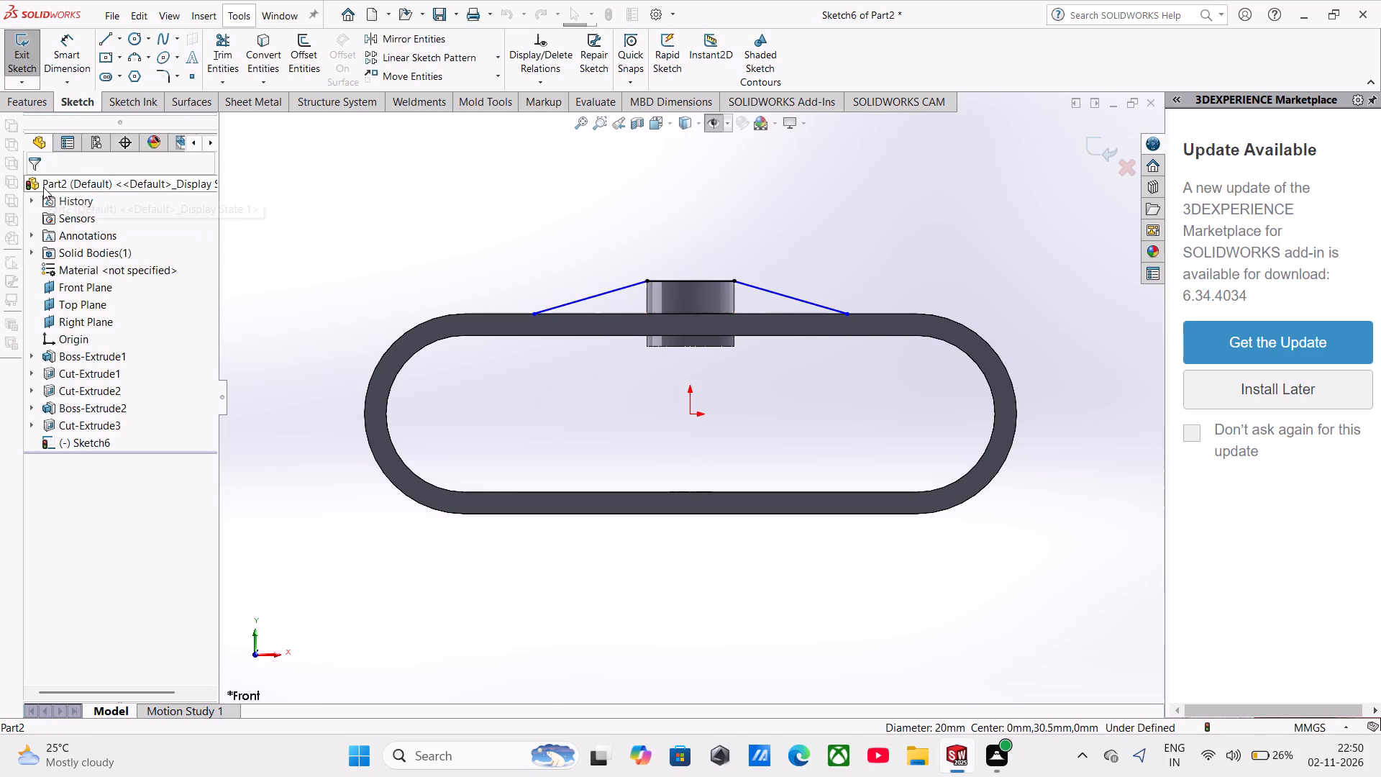
# Create an 8 mm rib parallel to the sketch from the joined sloping-line profile over the boss.
pyautogui.click(32, 96)
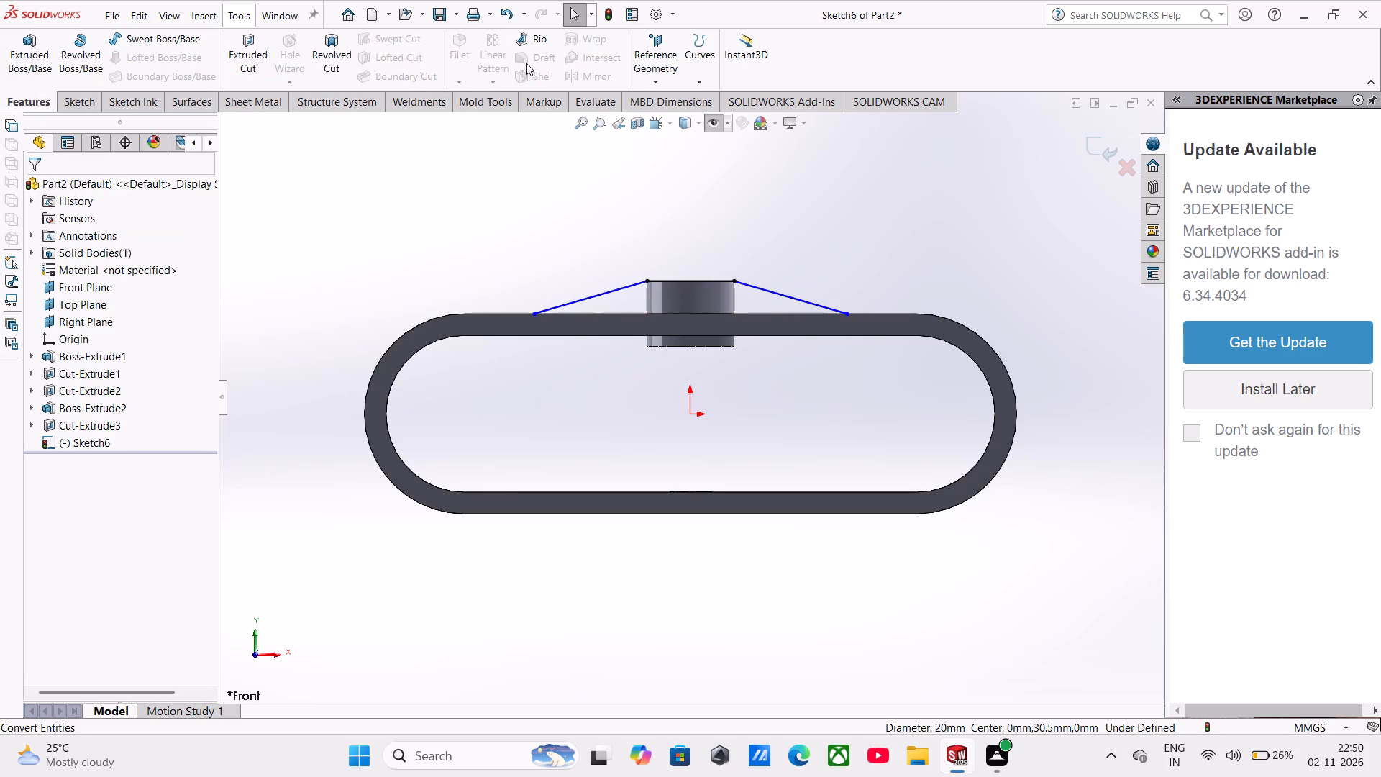
pyautogui.click(530, 45)
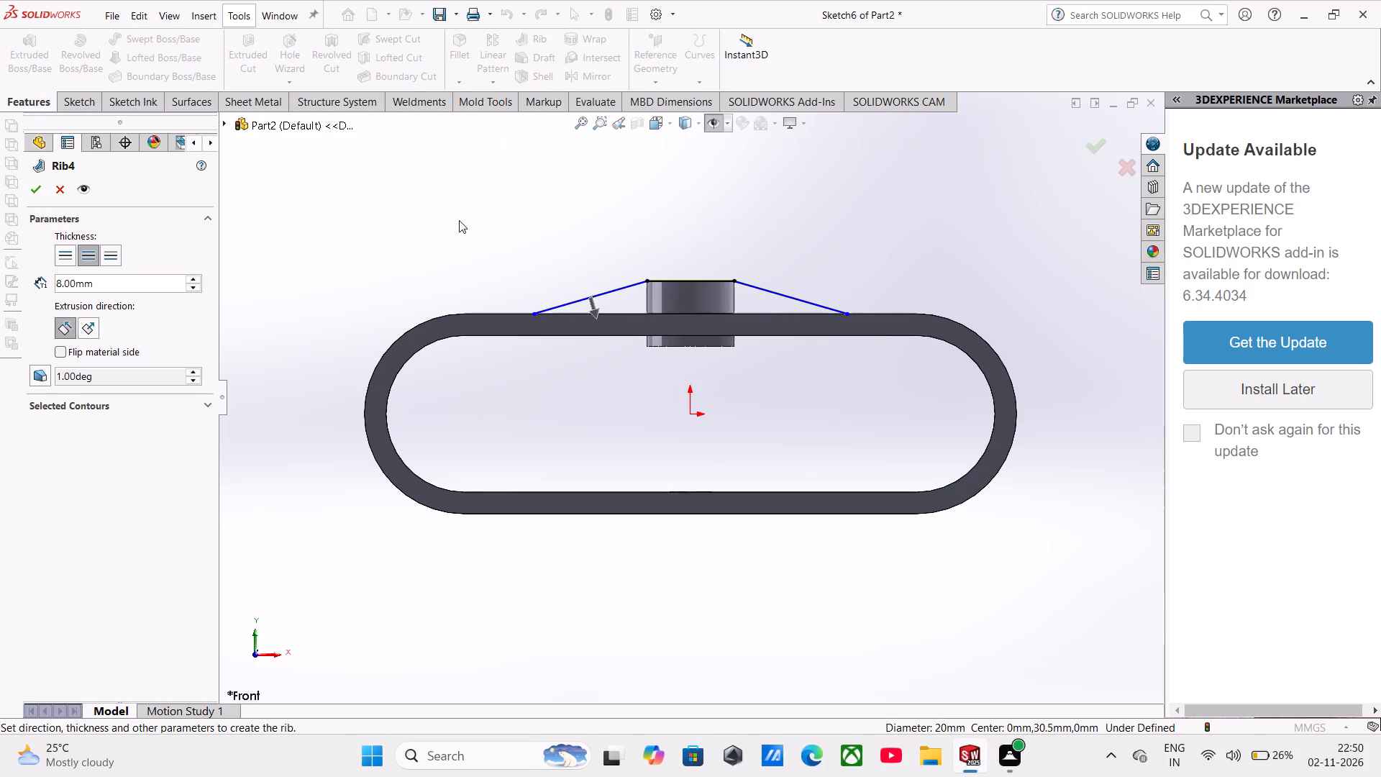
pyautogui.moveTo(459, 220); pyautogui.dragTo(447, 278, button='middle')
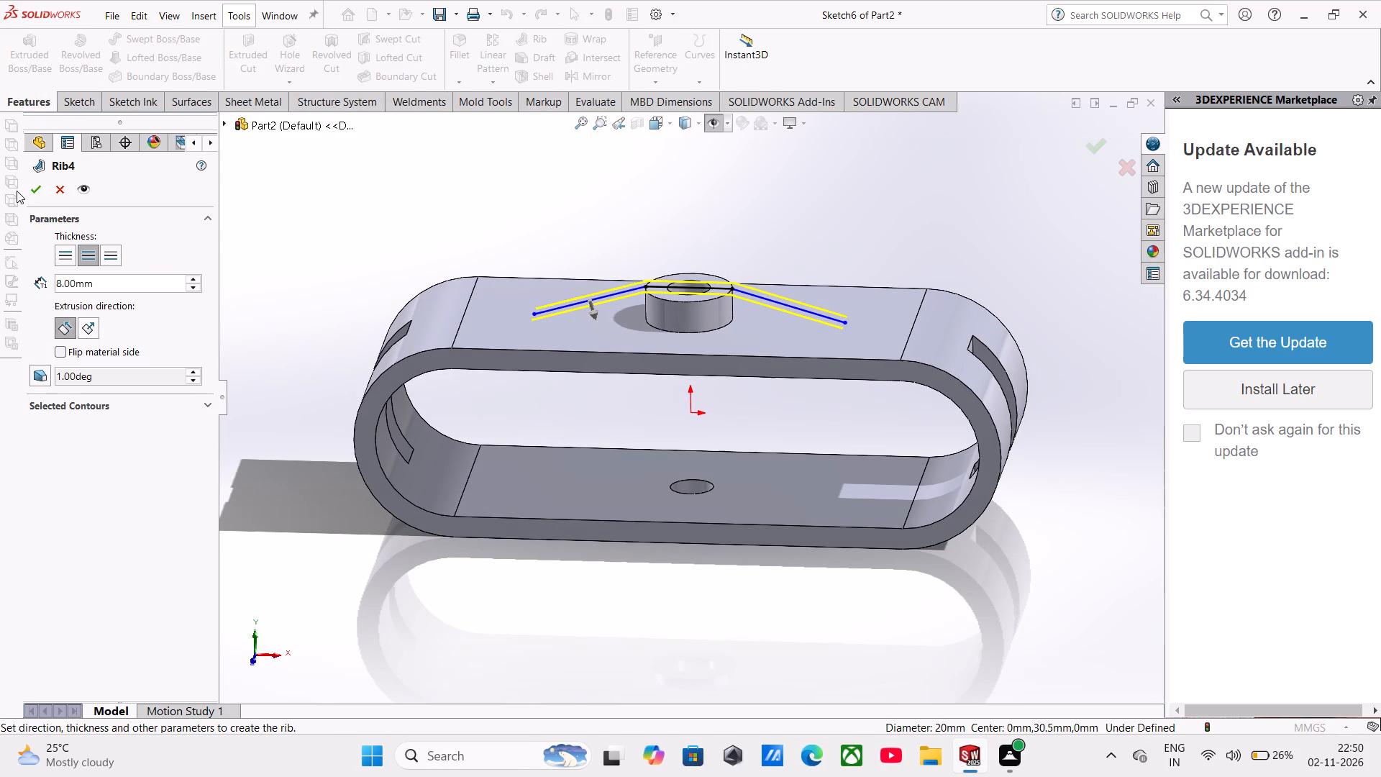
pyautogui.click(31, 186)
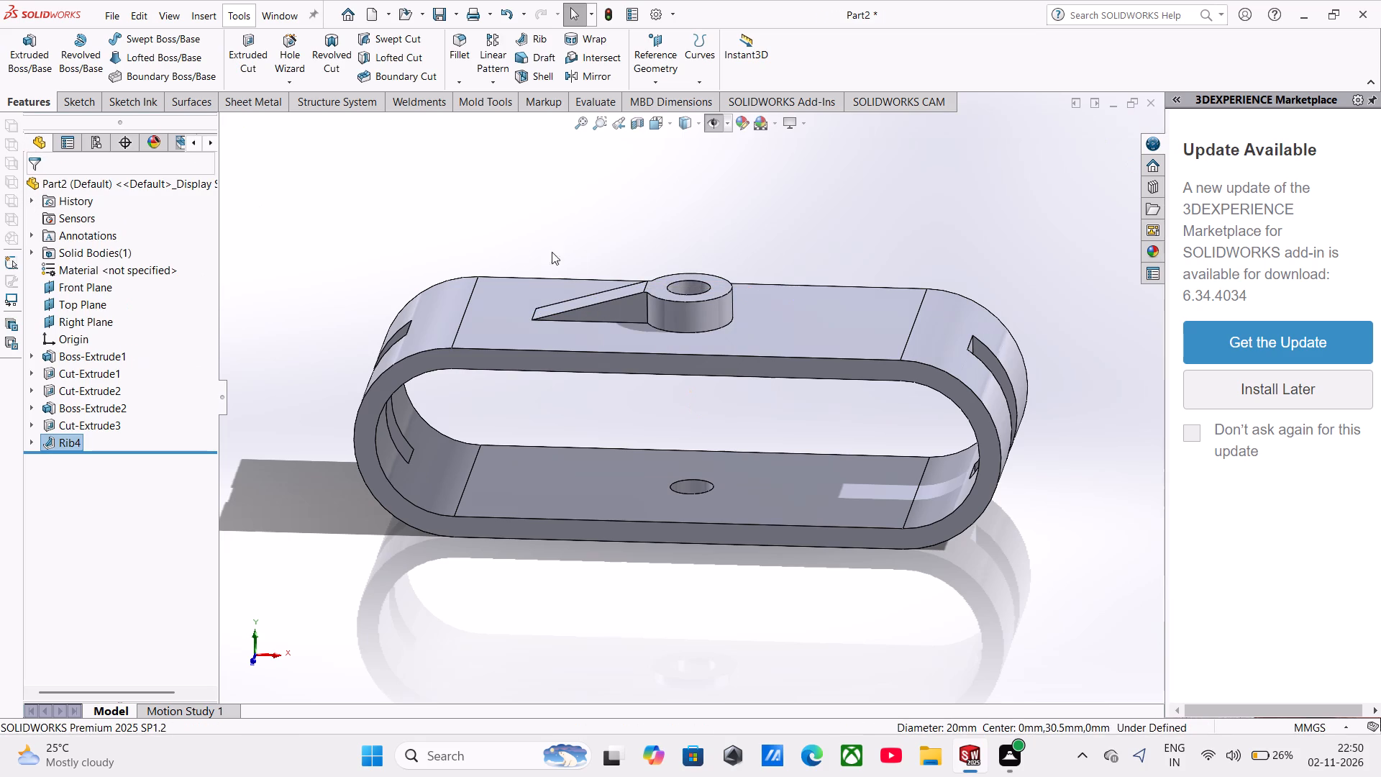
# Mirror the rib about the Right Plane to the opposite side of the boss.
pyautogui.scroll(-2, 639, 247)
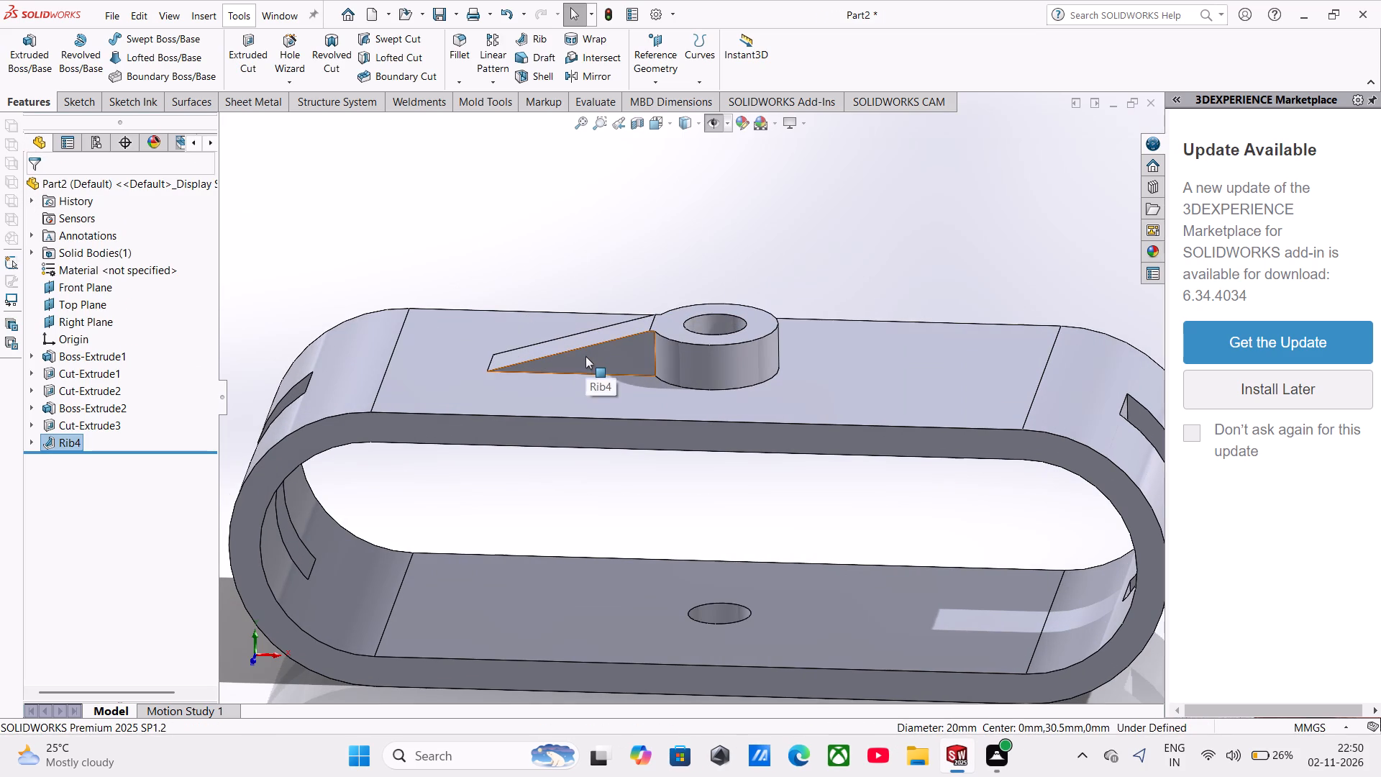
pyautogui.click(603, 75)
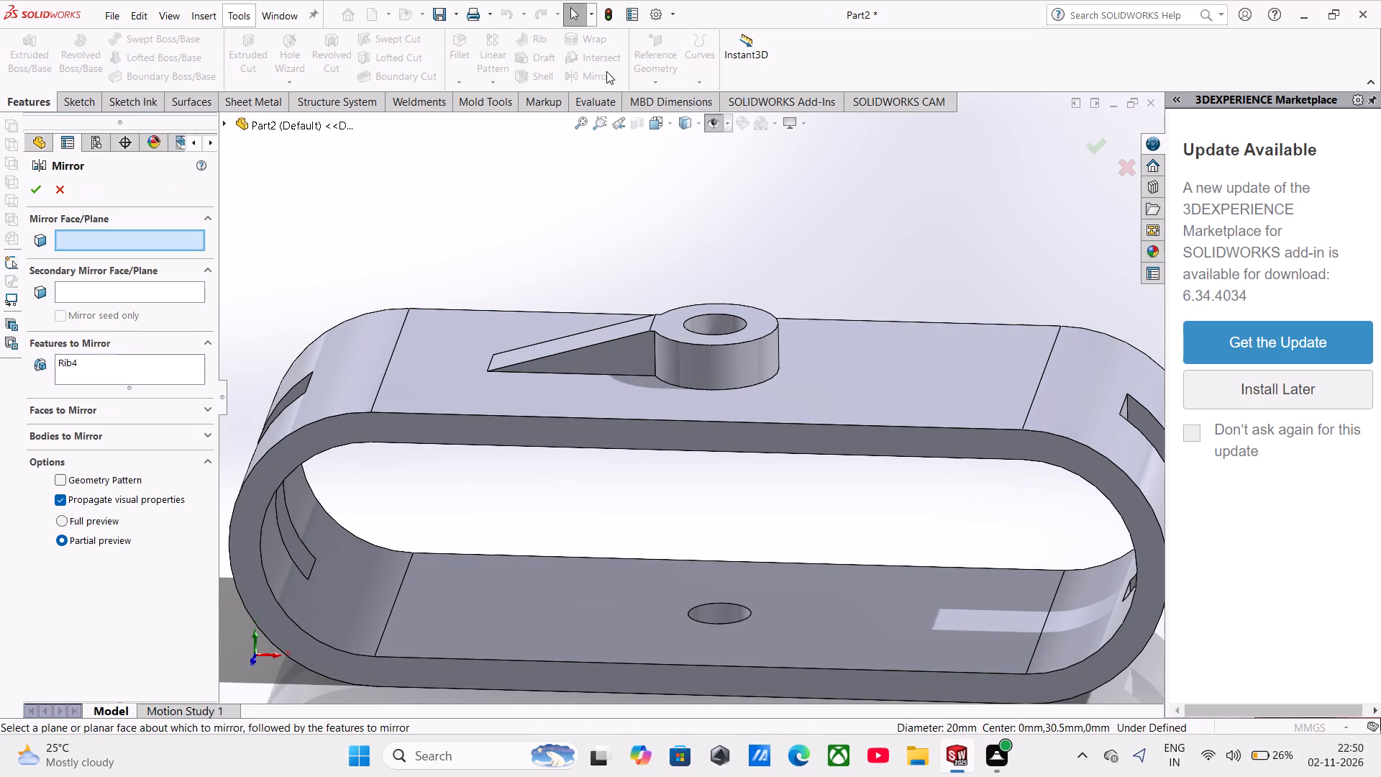
pyautogui.click(228, 117)
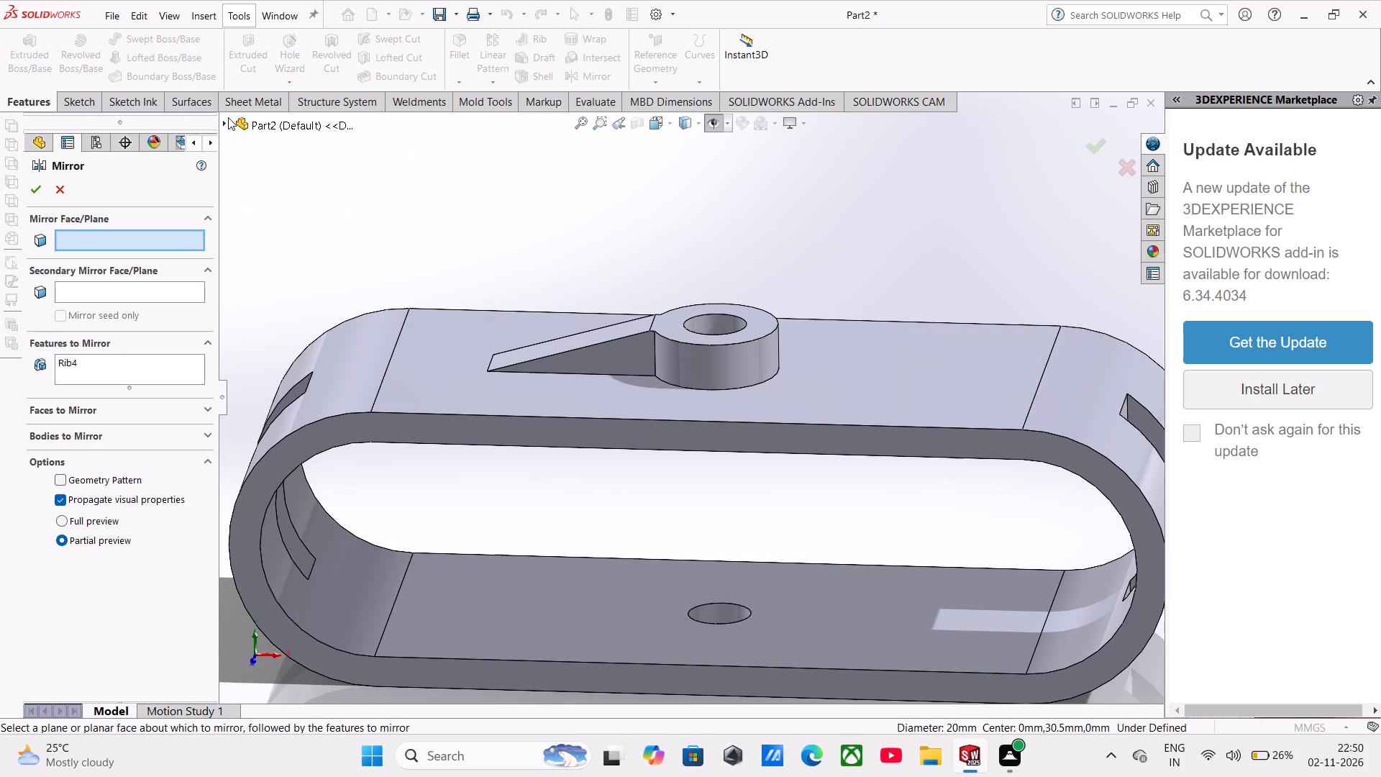
pyautogui.click(276, 260)
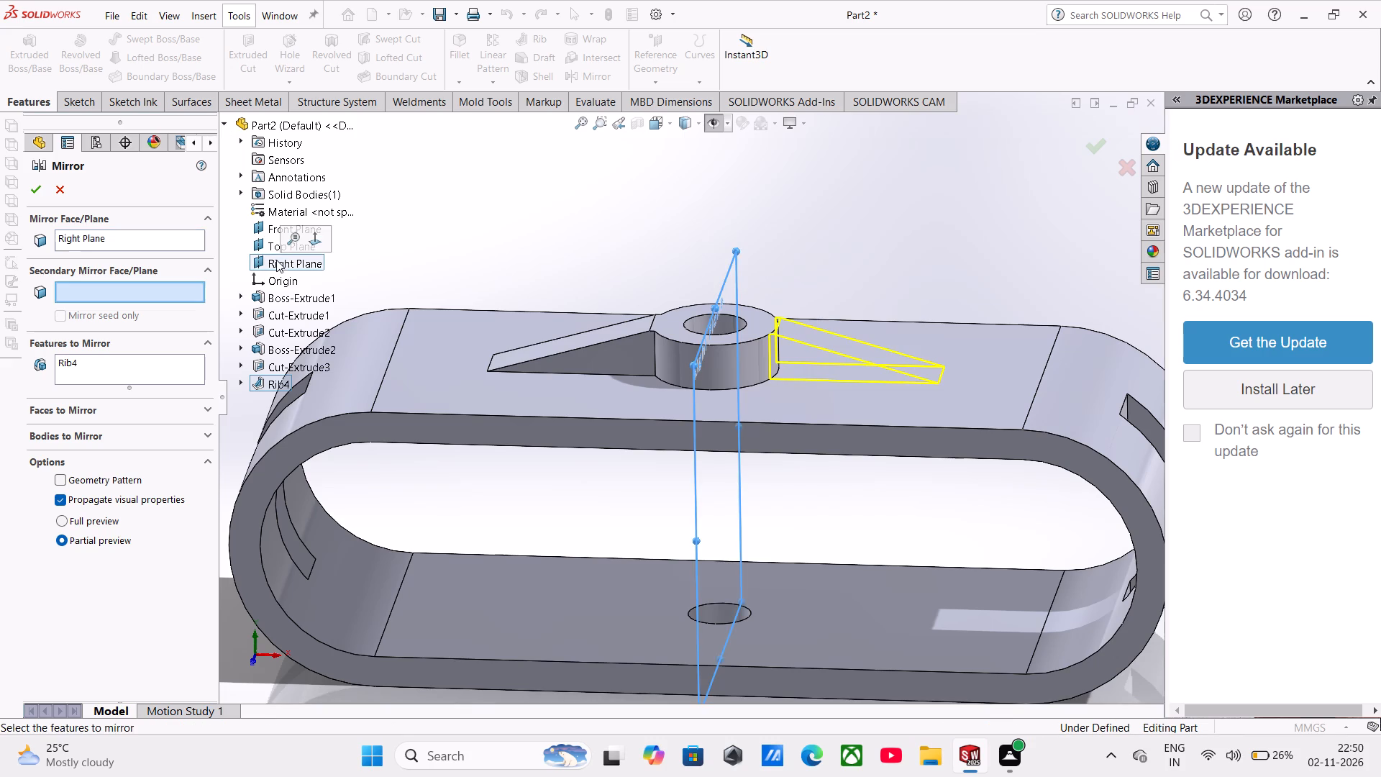
pyautogui.click(38, 186)
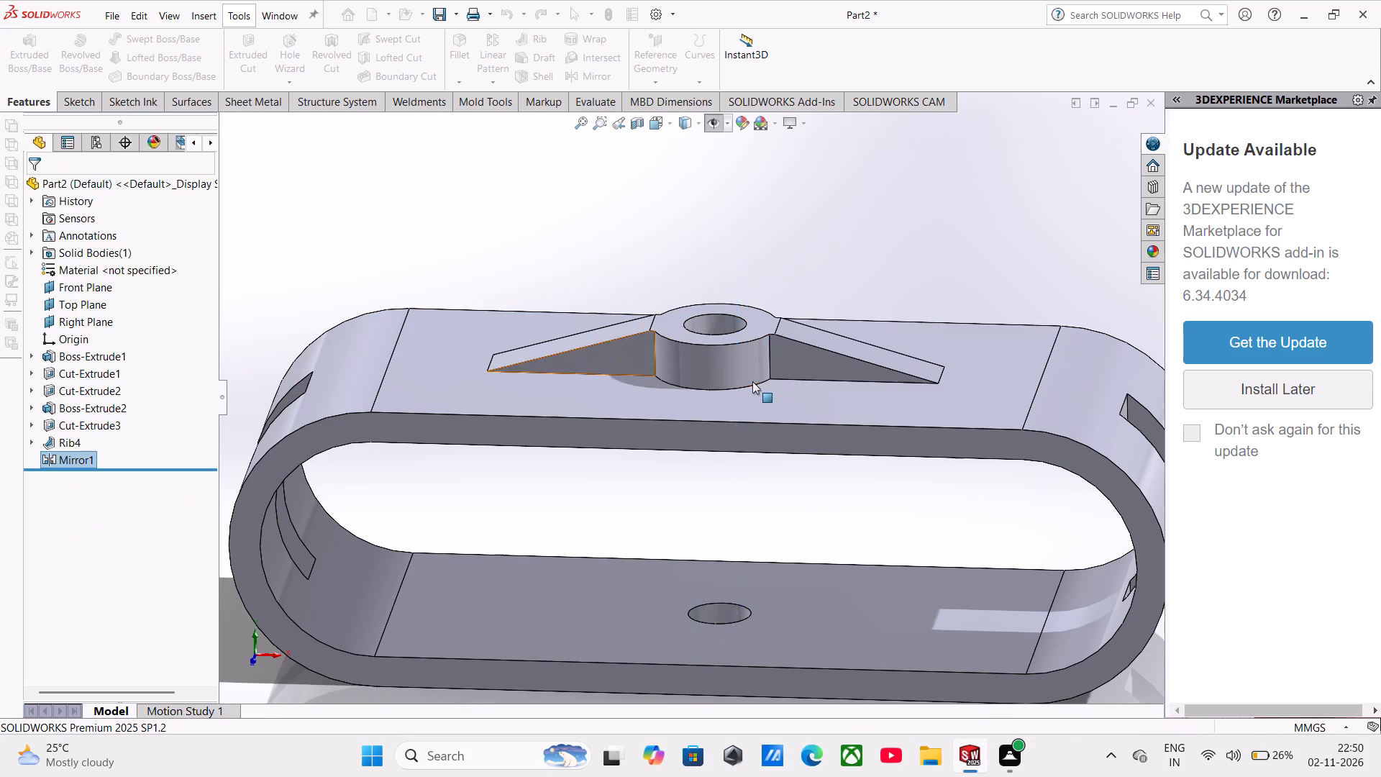
# Change the boss extrusion's end condition from Mid Plane to Blind, keeping the 15 mm depth.
pyautogui.moveTo(755, 382); pyautogui.dragTo(727, 294, button='middle')
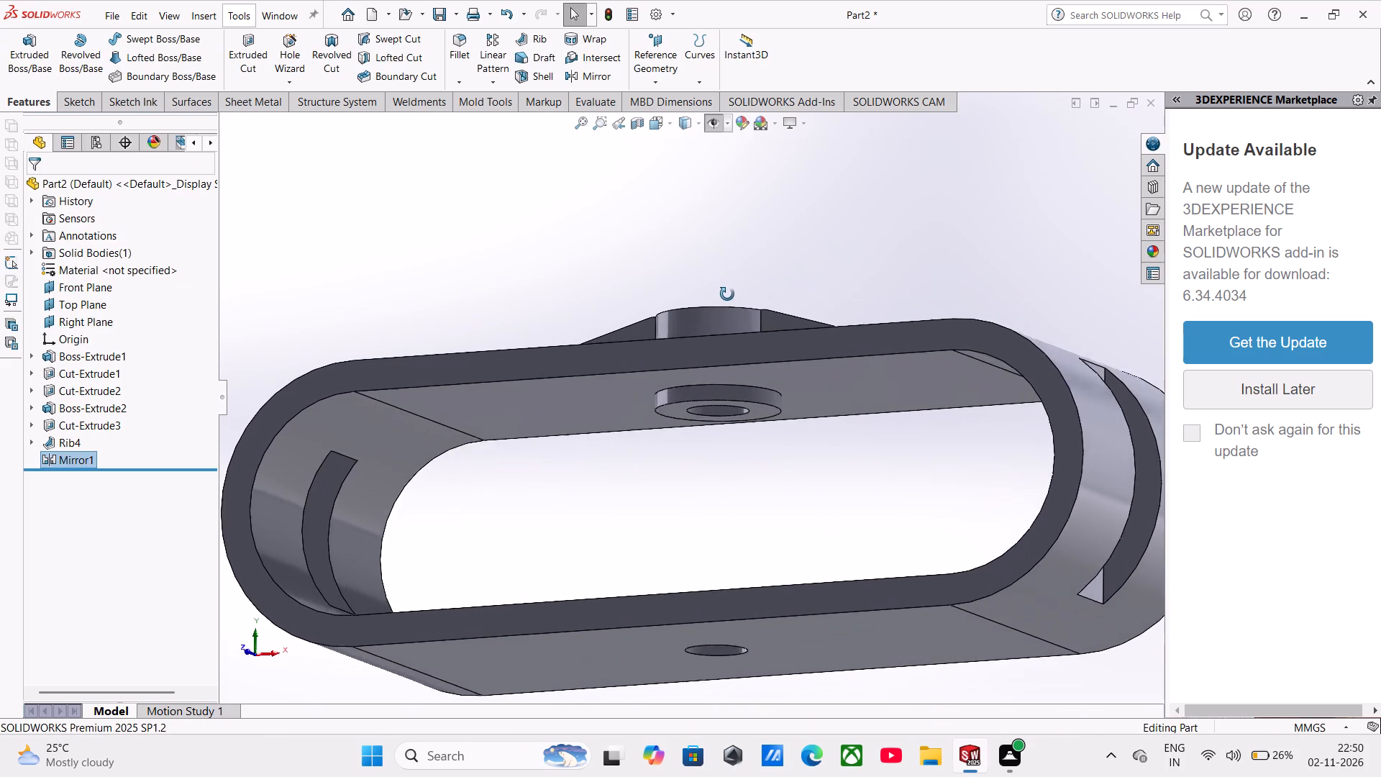
pyautogui.moveTo(727, 294); pyautogui.dragTo(737, 330, button='middle')
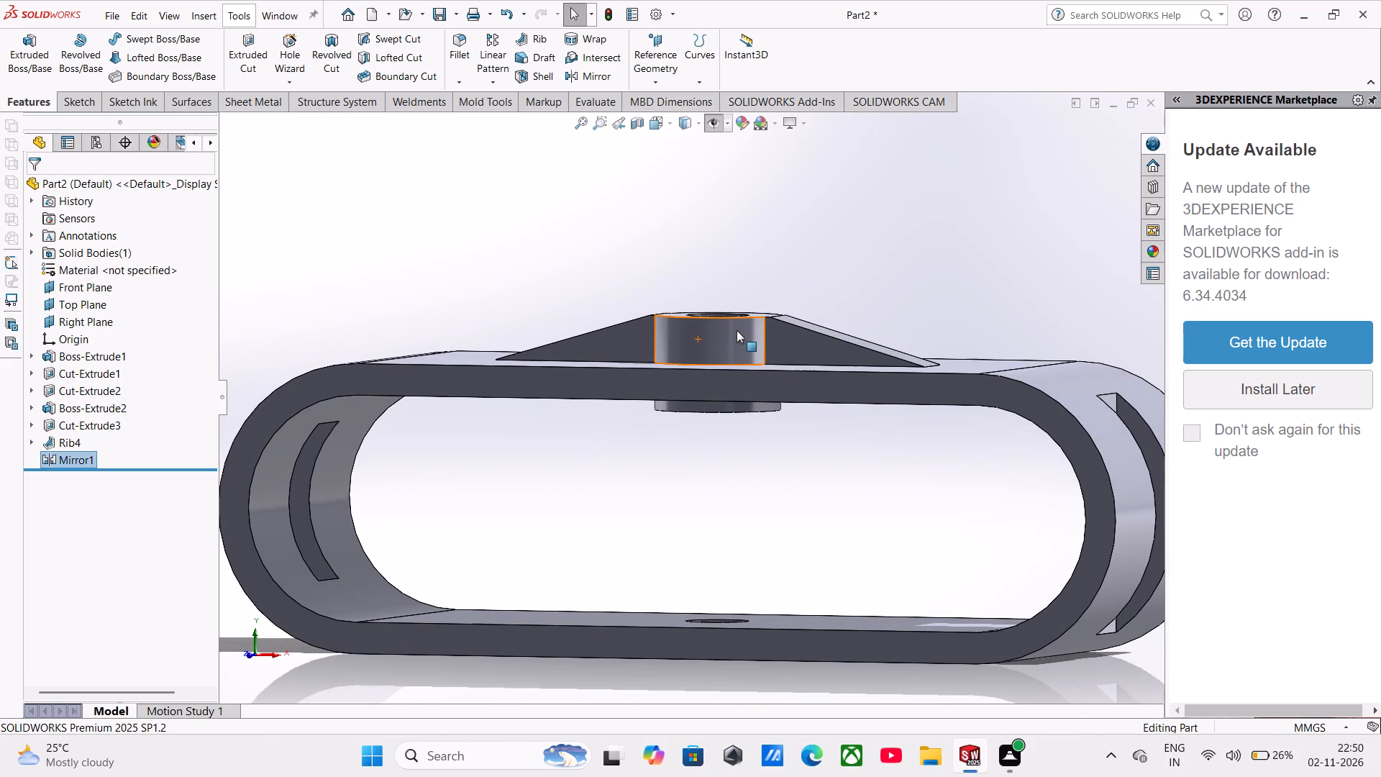
pyautogui.click(735, 342)
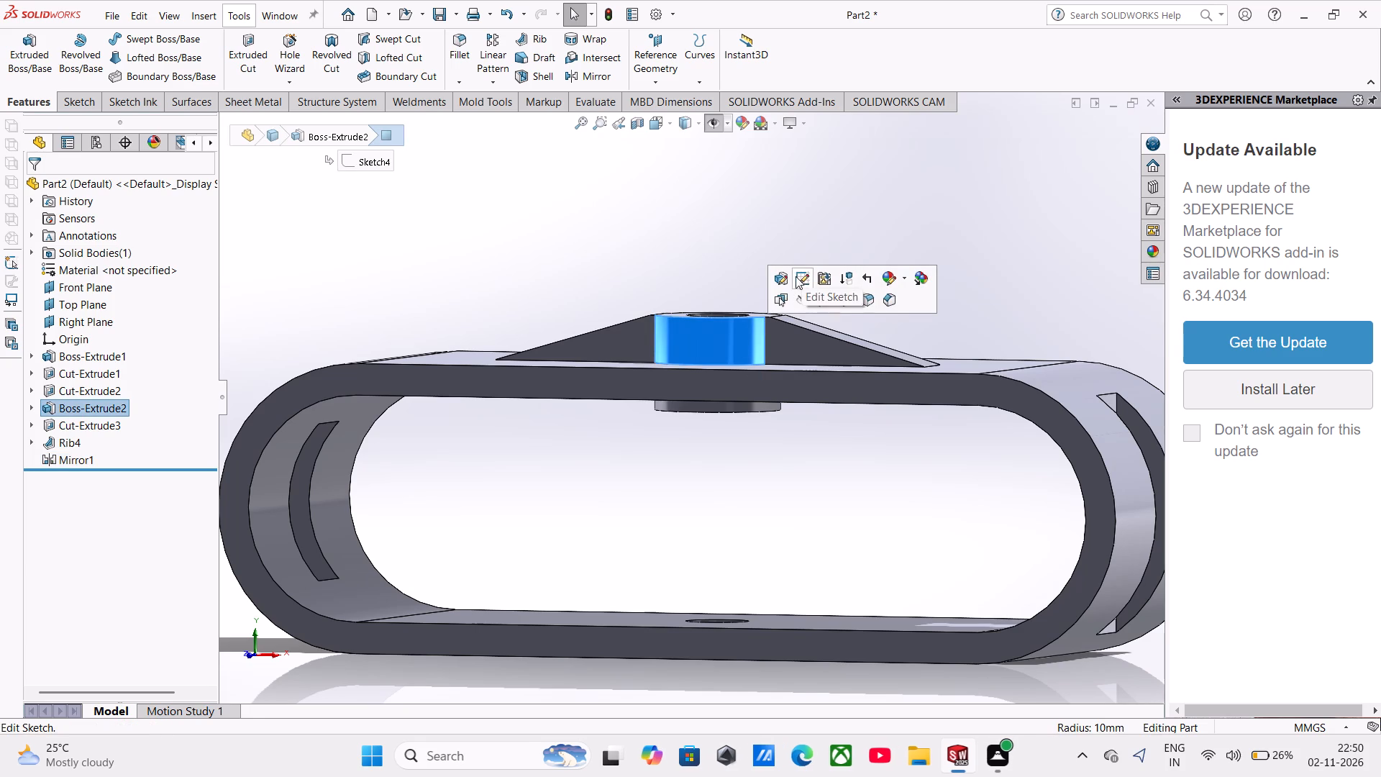
pyautogui.click(782, 280)
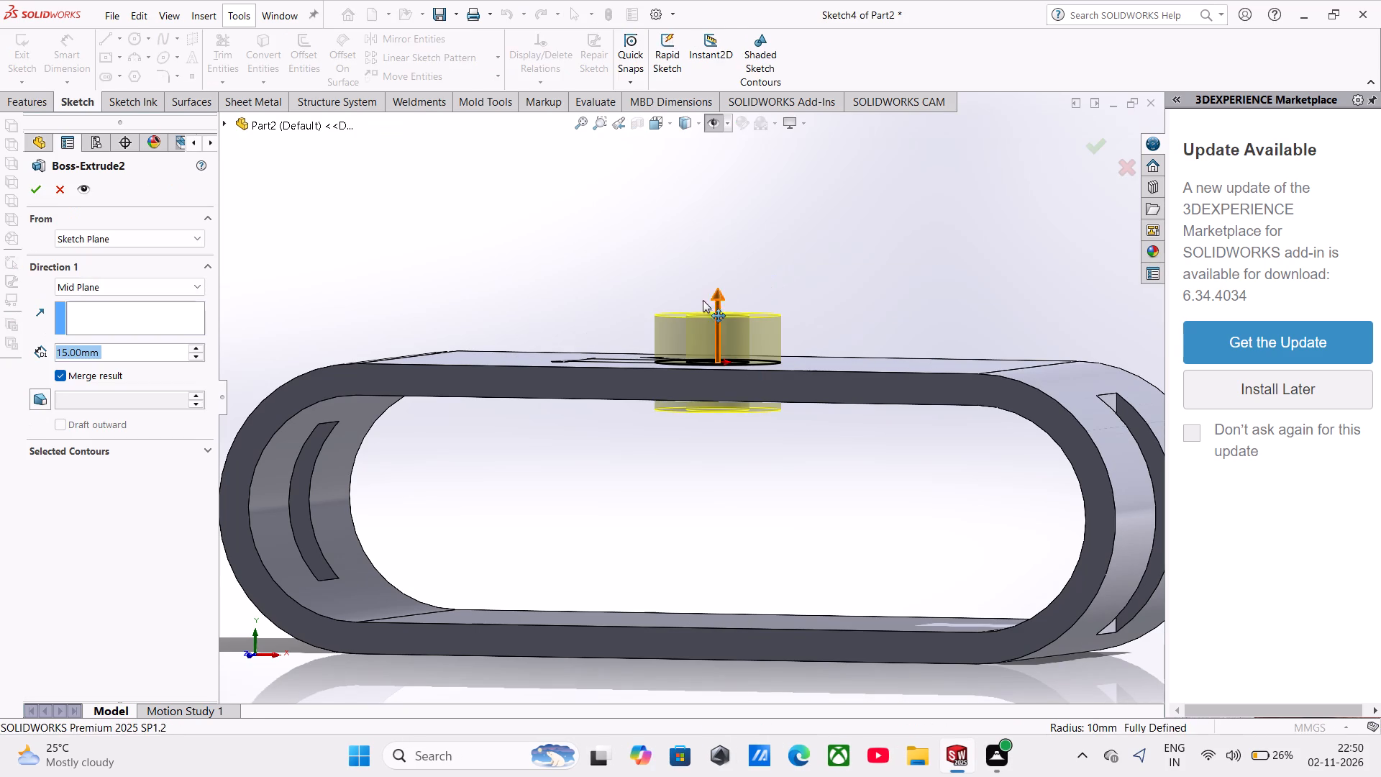
pyautogui.click(142, 280)
pyautogui.click(124, 297)
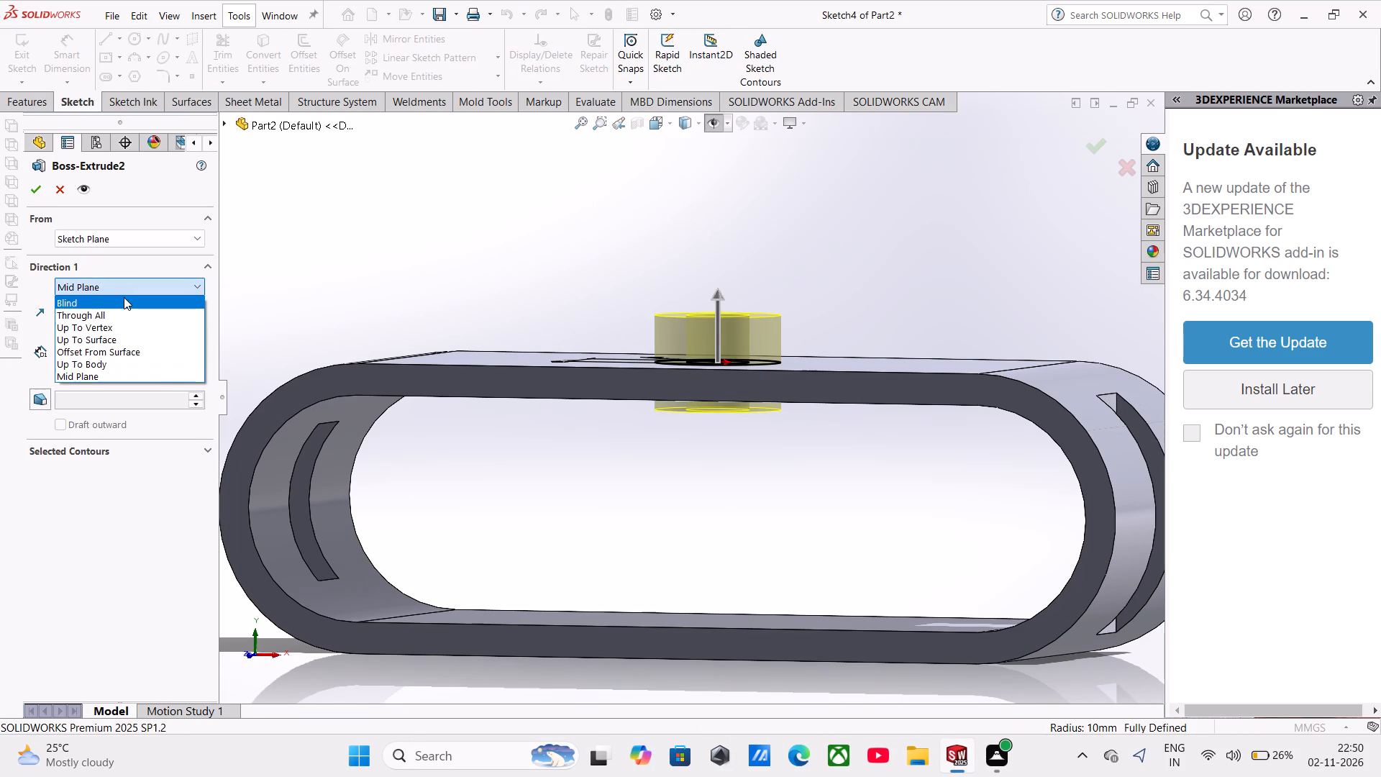
pyautogui.click(40, 196)
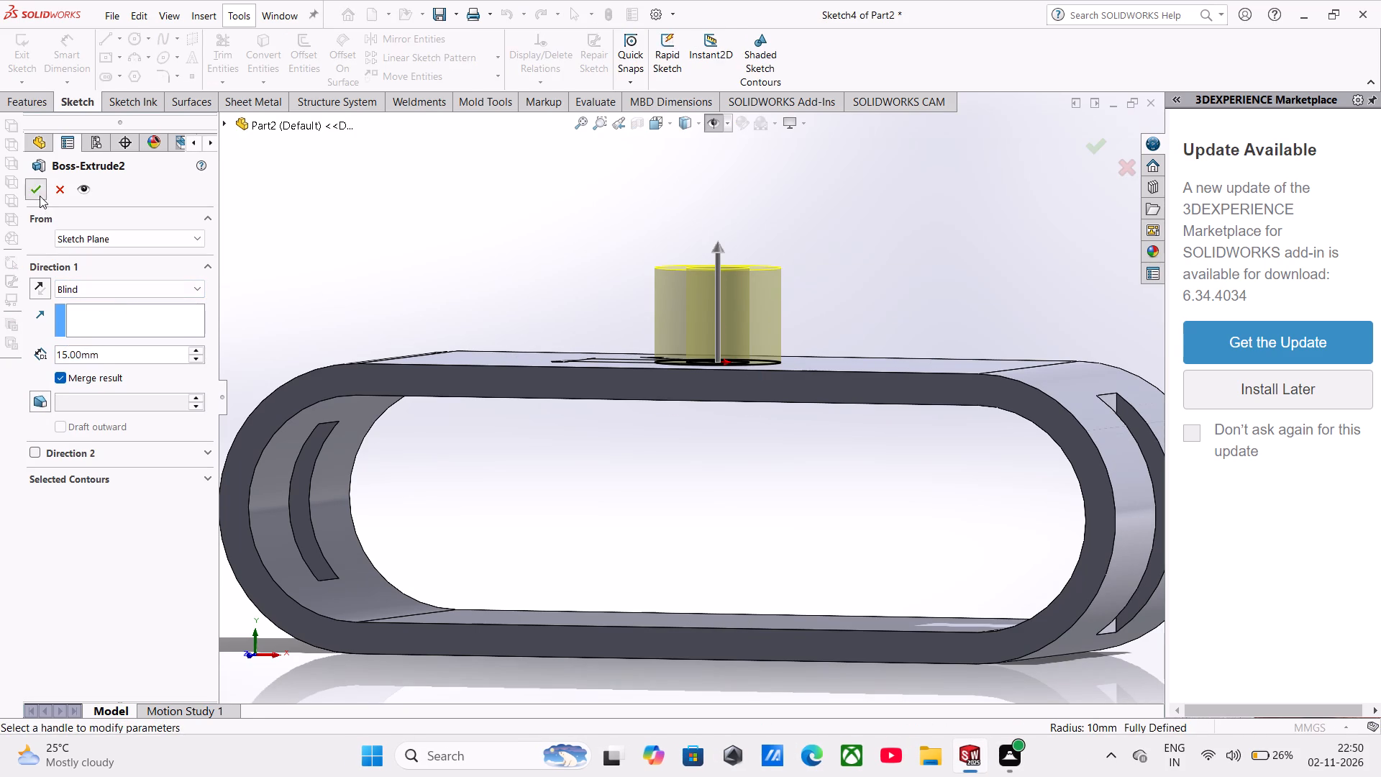
# Examine from several angles how the two ribs meet the lengthened boss and the ring's upper face.
pyautogui.moveTo(680, 317); pyautogui.dragTo(692, 358, button='middle')
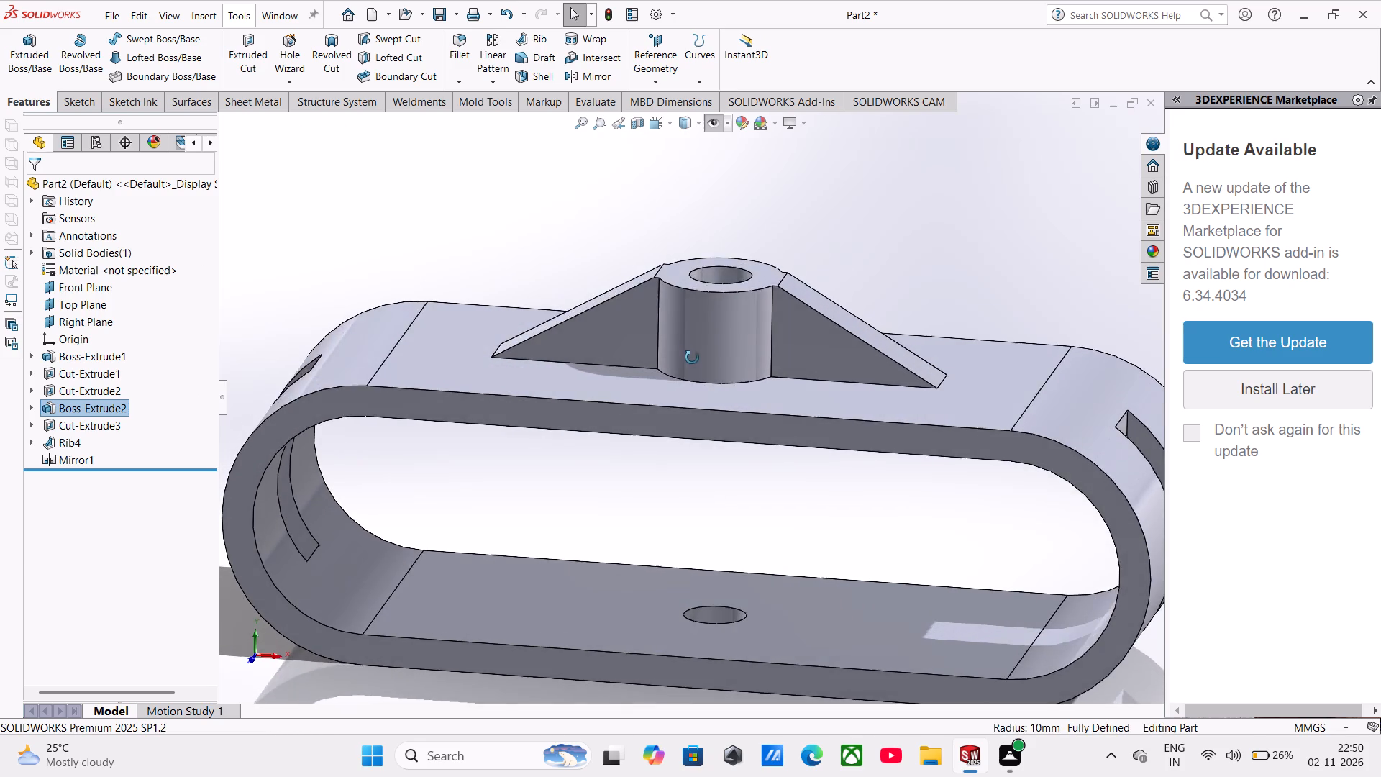
pyautogui.moveTo(692, 358); pyautogui.dragTo(678, 351, button='middle')
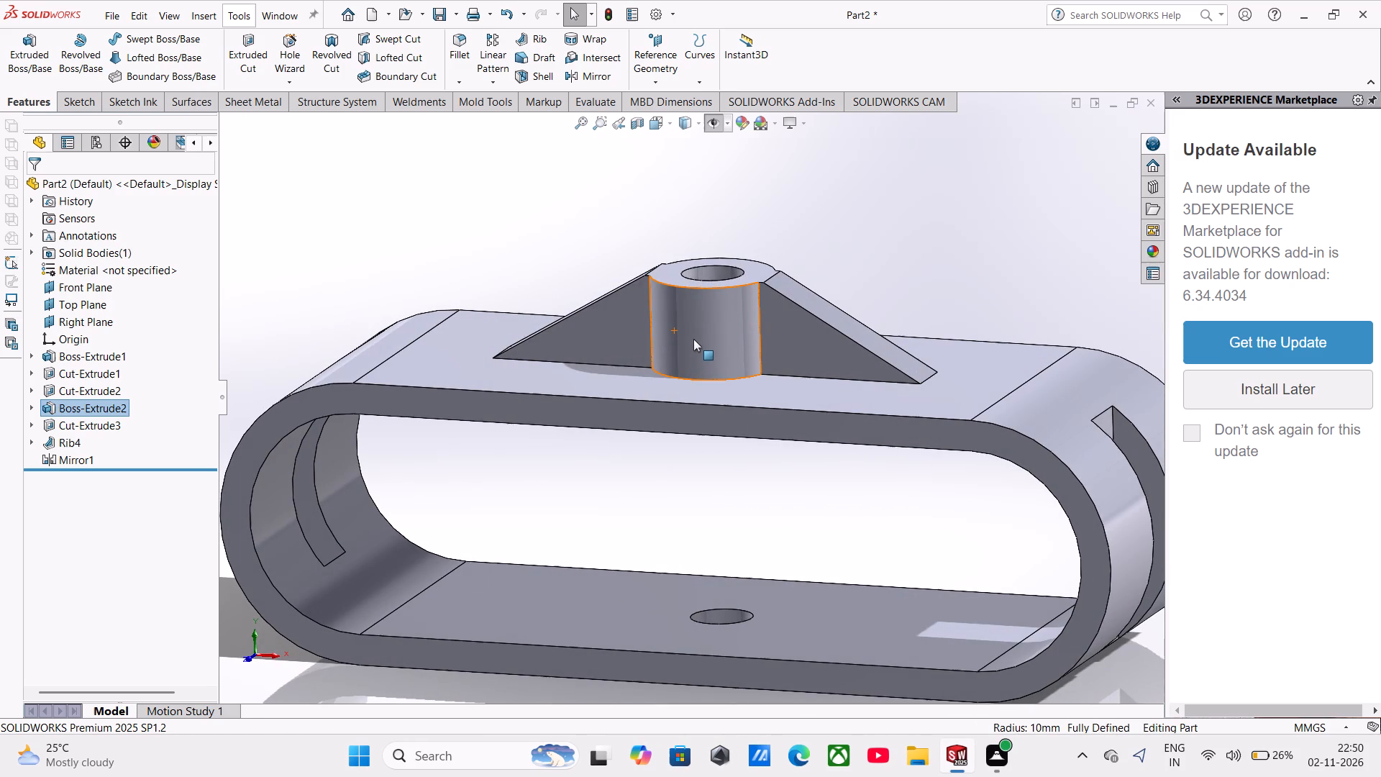
pyautogui.scroll(3, 742, 317)
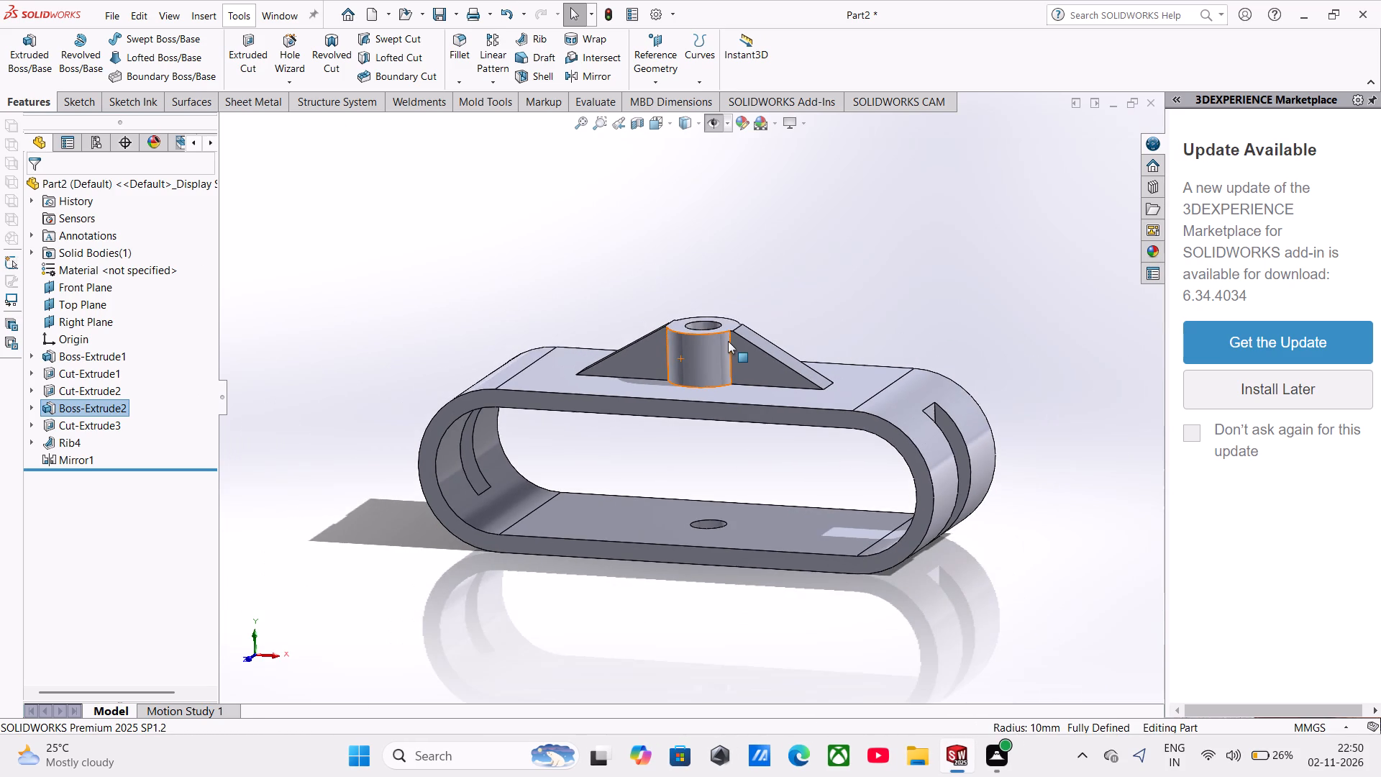
pyautogui.moveTo(728, 341); pyautogui.dragTo(708, 409, button='middle')
pyautogui.scroll(-5, 712, 357)
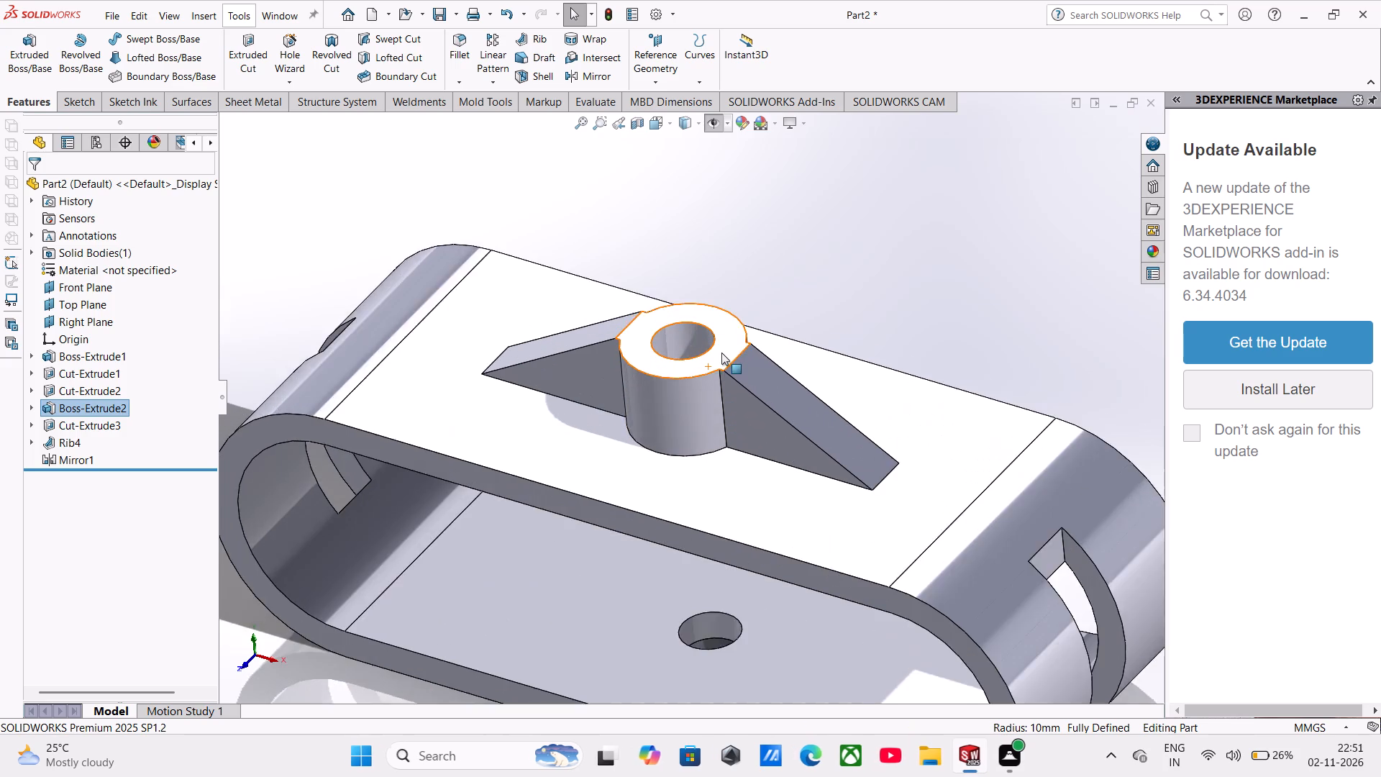
pyautogui.scroll(-1, 721, 353)
pyautogui.moveTo(745, 417); pyautogui.dragTo(769, 362, button='middle')
pyautogui.rightClick(726, 432)
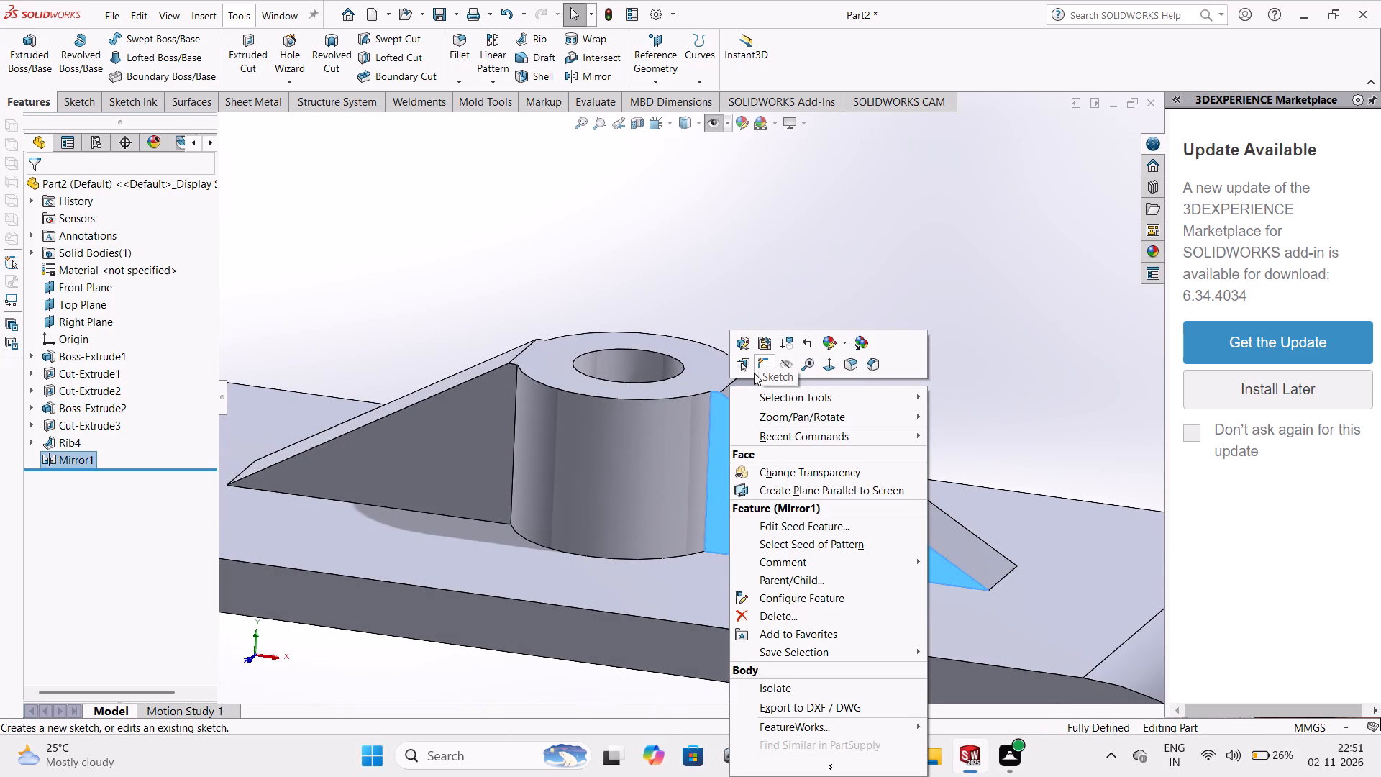
pyautogui.click(974, 225)
pyautogui.scroll(2, 813, 368)
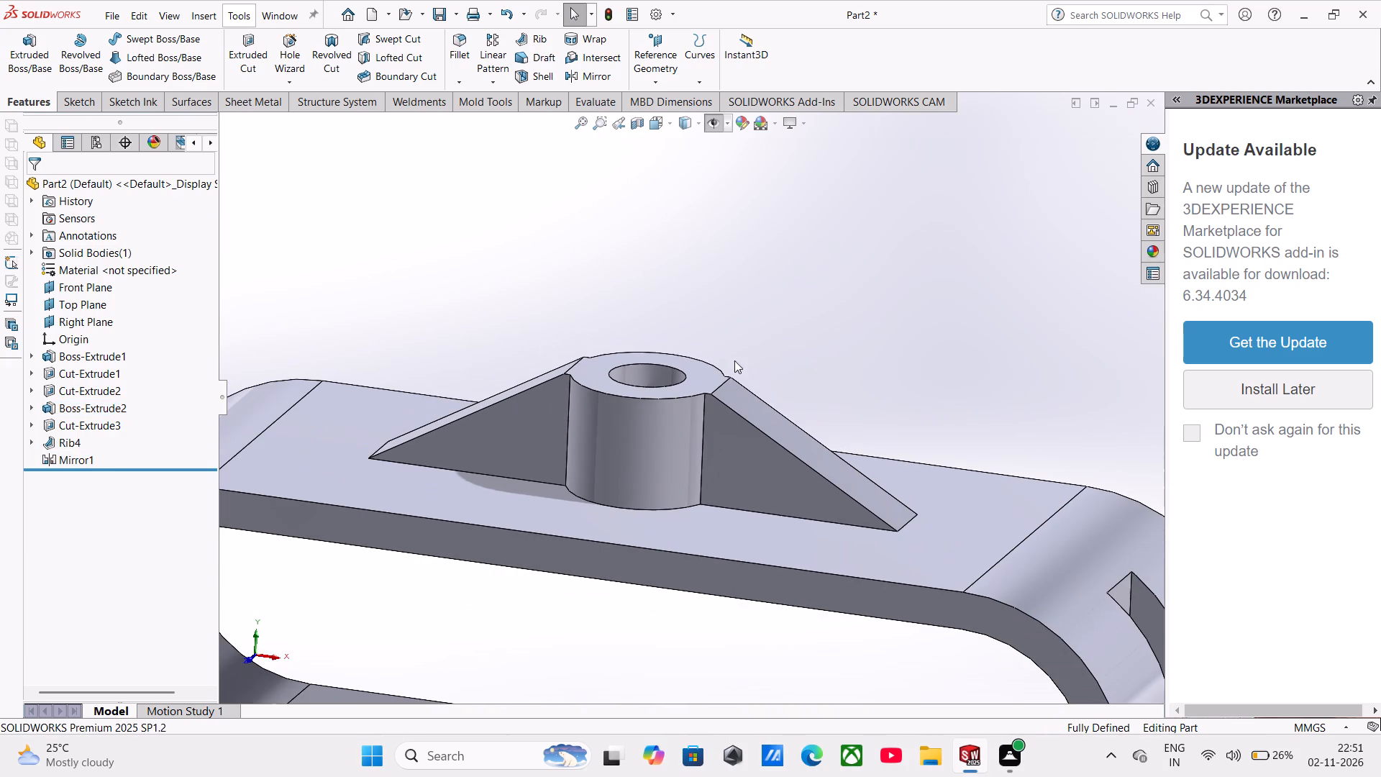
# Edit the original rib's sketch and trim away the line across the top of the boss.
pyautogui.rightClick(552, 418)
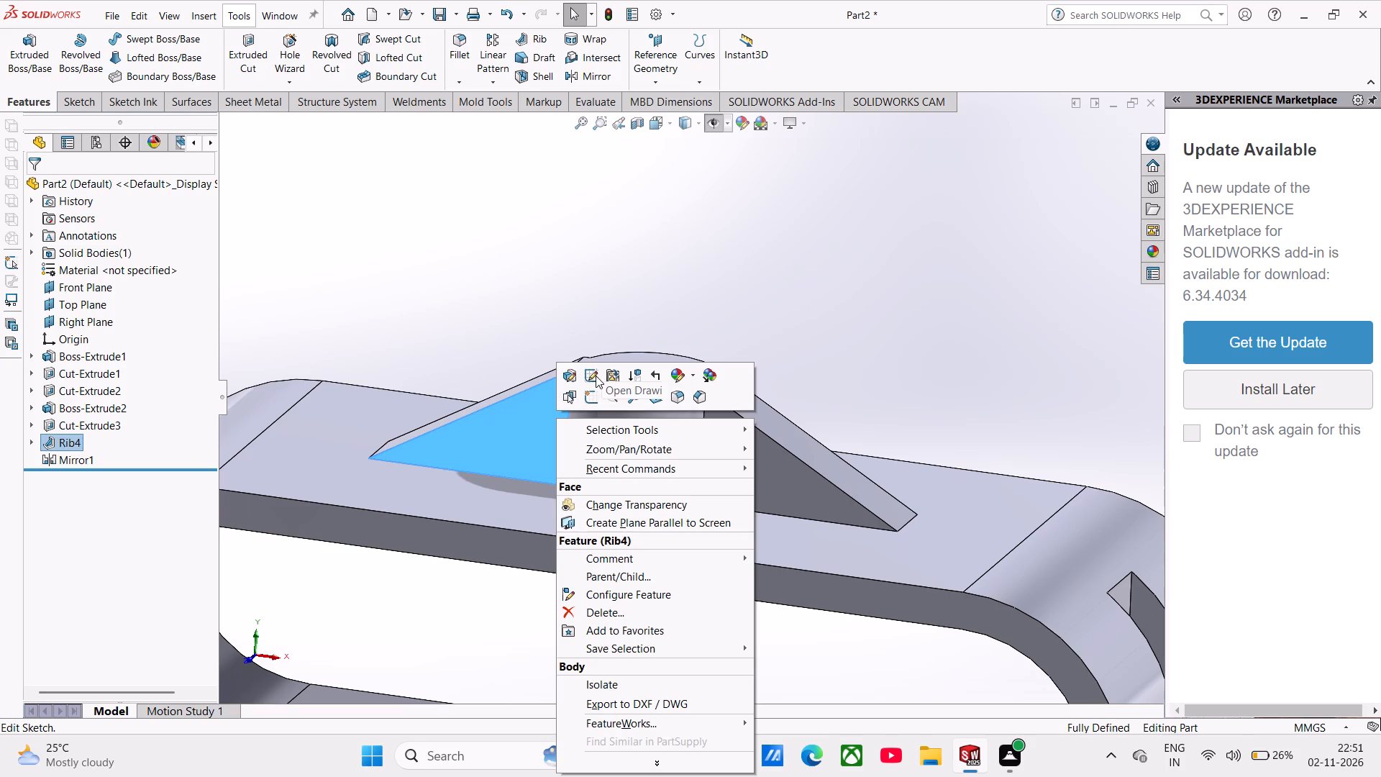
pyautogui.click(596, 376)
pyautogui.scroll(-8, 663, 267)
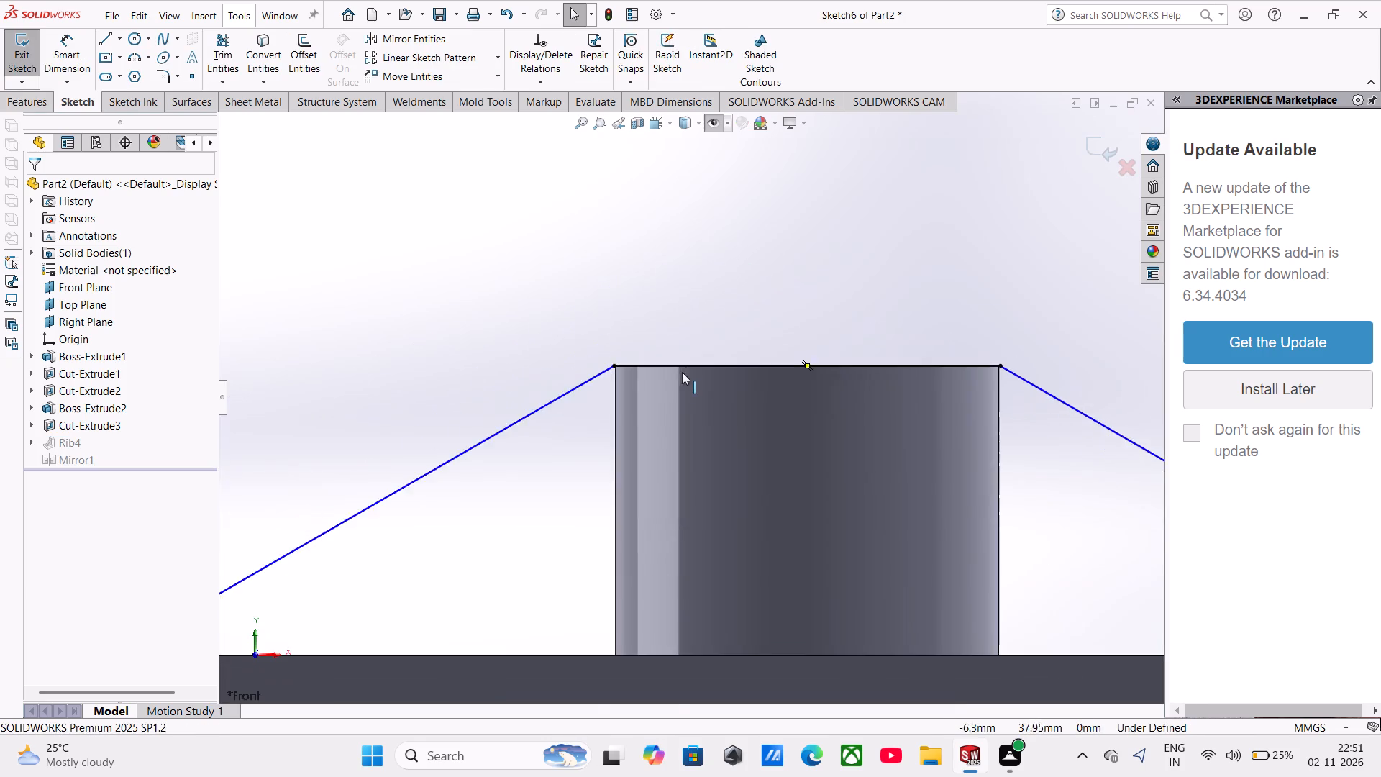
pyautogui.scroll(-4, 680, 374)
pyautogui.click(212, 43)
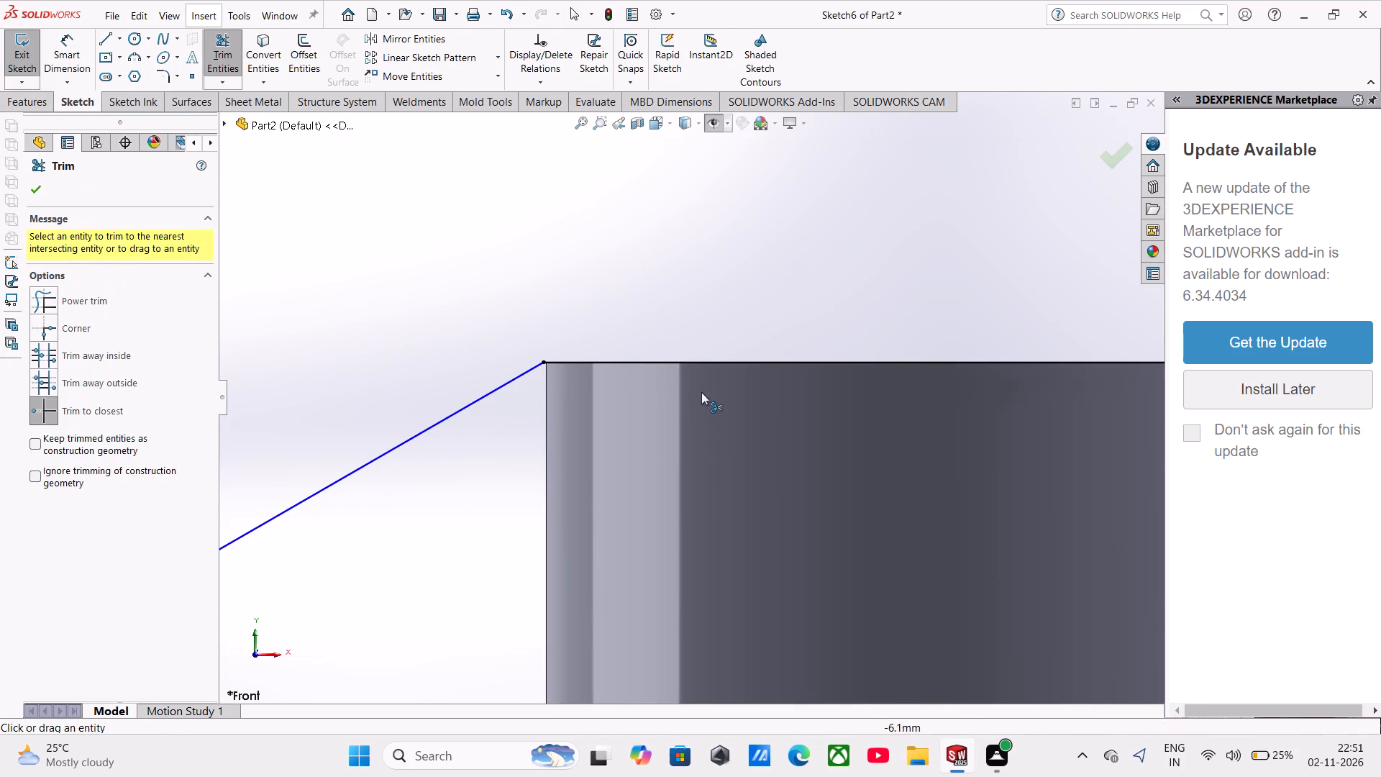
pyautogui.click(685, 358)
pyautogui.scroll(-4, 577, 373)
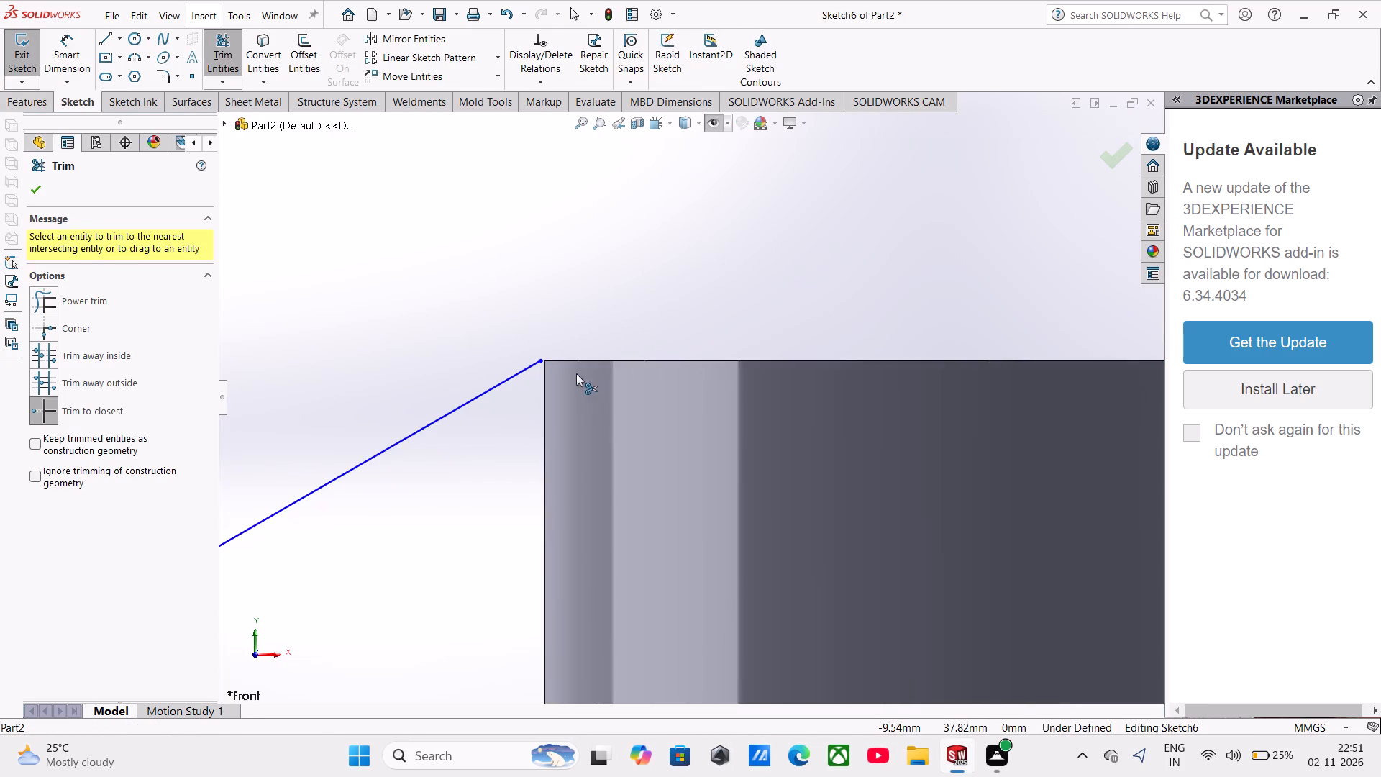
pyautogui.scroll(-8, 570, 368)
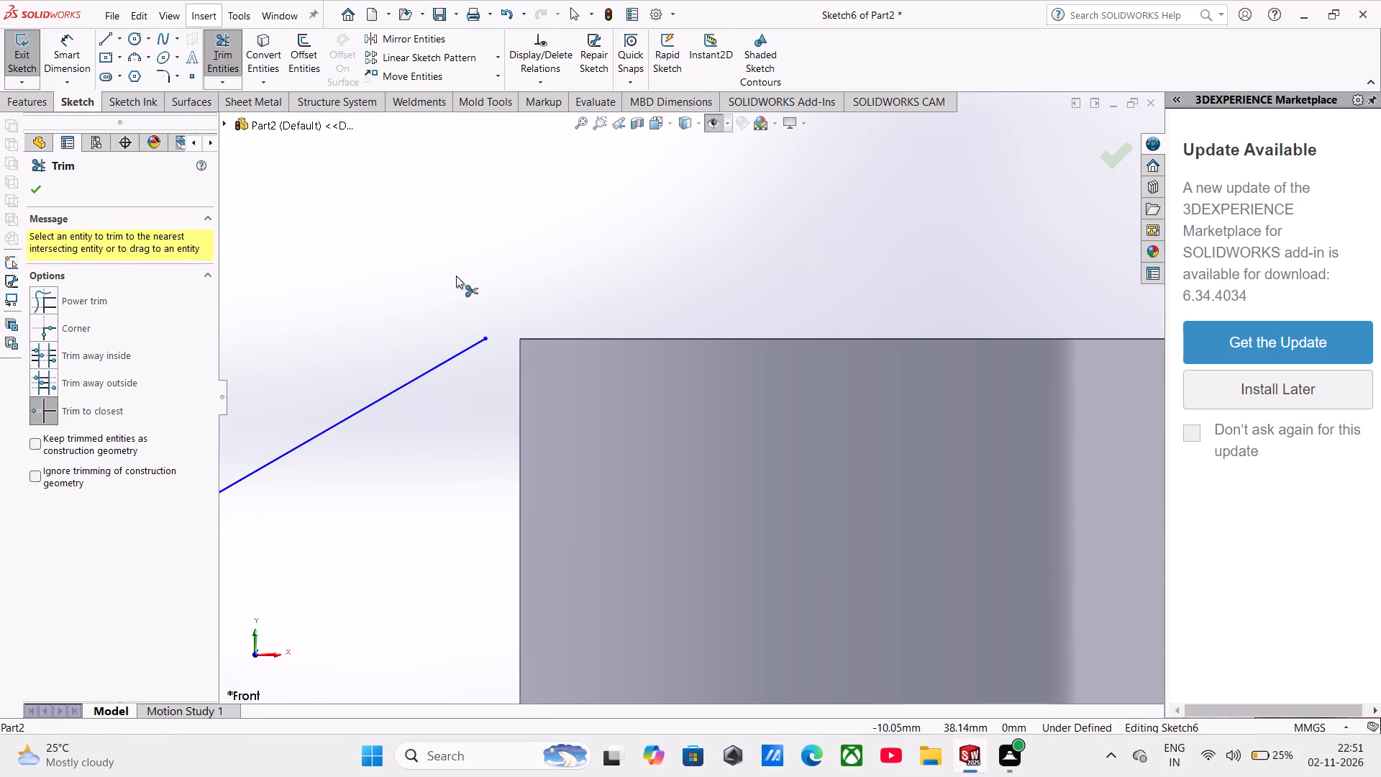
pyautogui.click(39, 193)
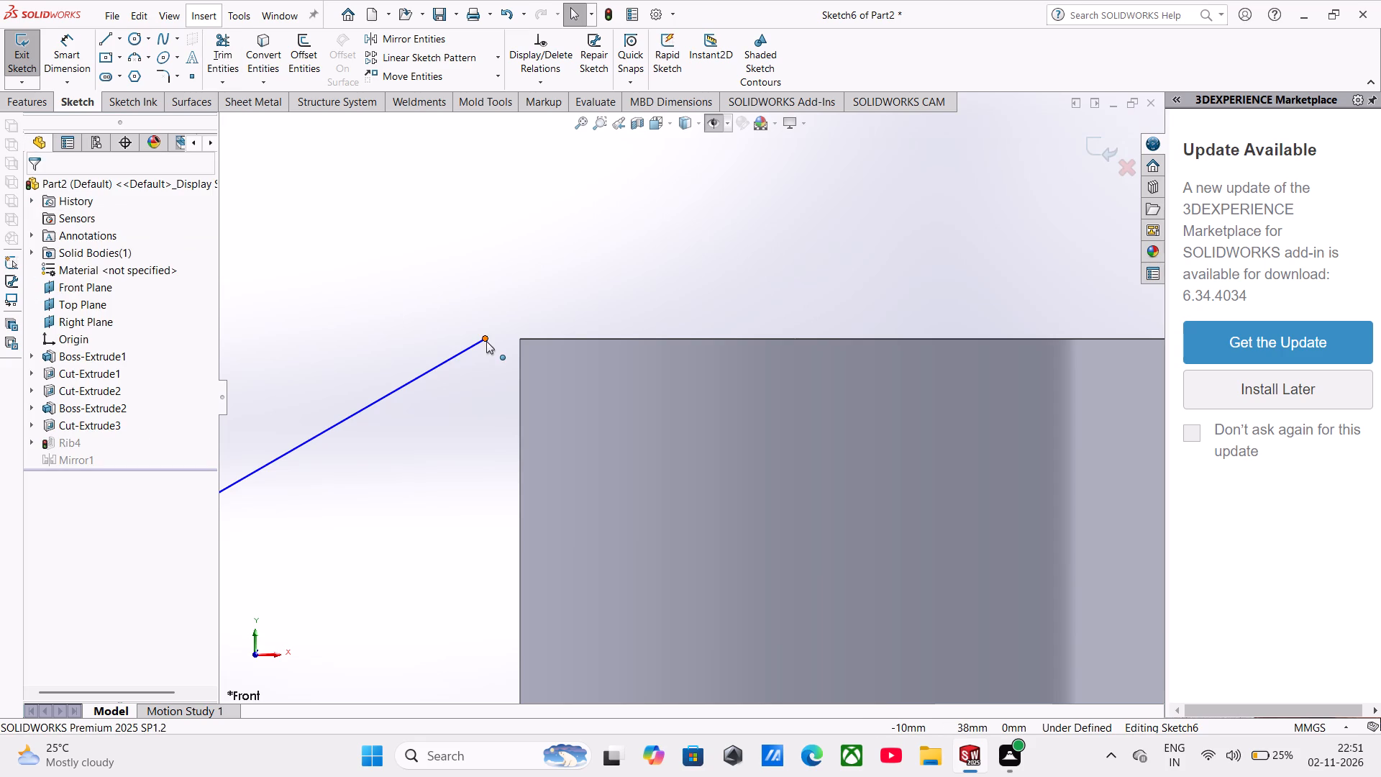
# Add Pierce and Coincident relations between the left sloping line's upper endpoint and the boss's top edge.
pyautogui.click(486, 341)
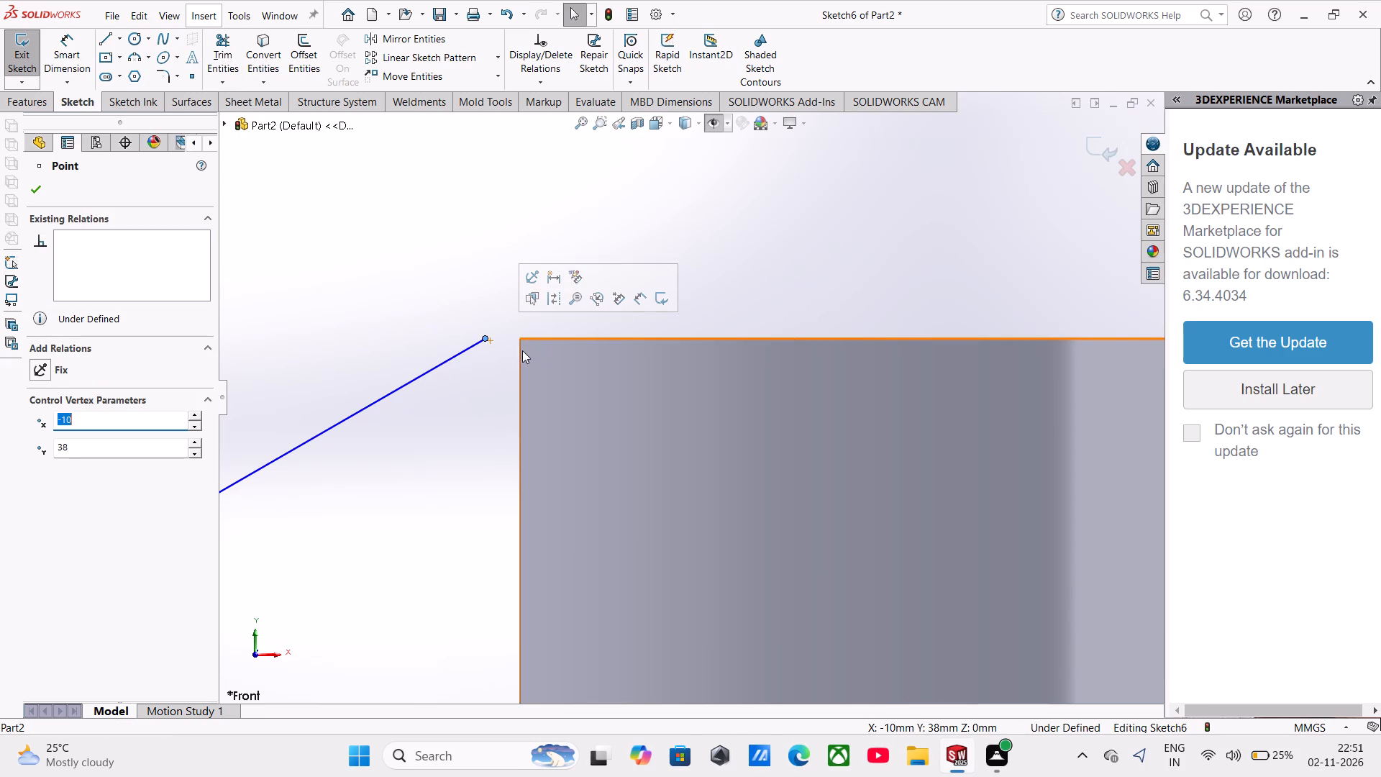
pyautogui.keyDown('ctrl'); pyautogui.click(520, 339); pyautogui.keyUp('ctrl')
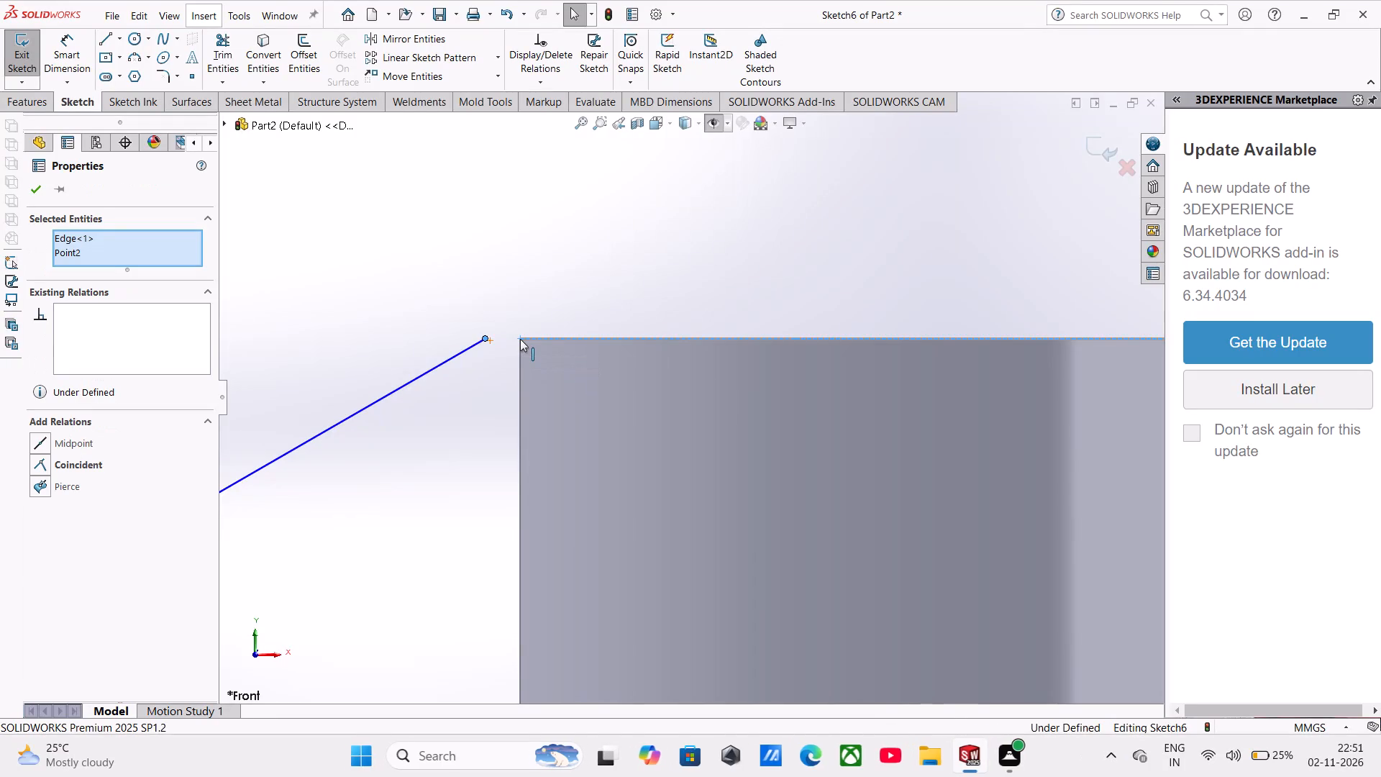
pyautogui.keyDown('ctrl'); pyautogui.click(39, 488); pyautogui.keyUp('ctrl')
pyautogui.keyDown('ctrl'); pyautogui.click(46, 465); pyautogui.keyUp('ctrl')
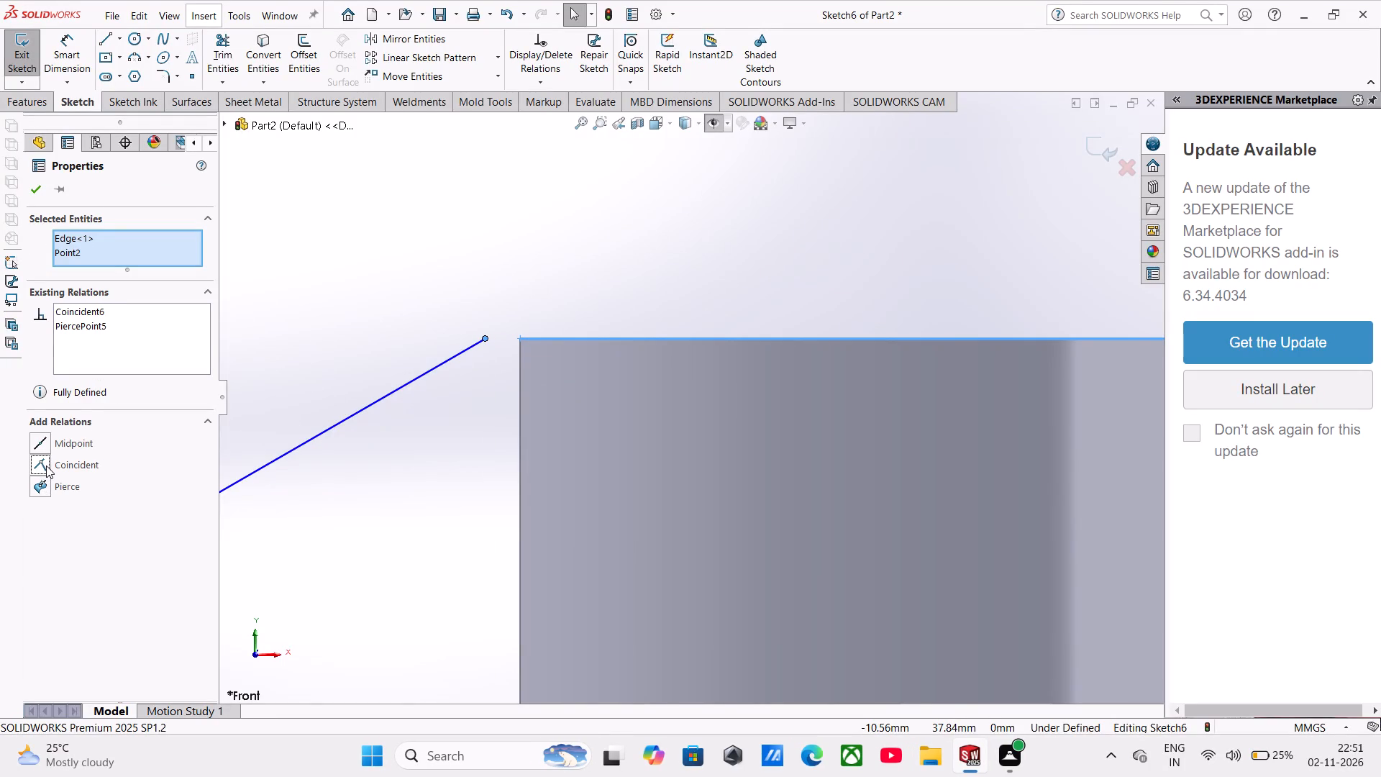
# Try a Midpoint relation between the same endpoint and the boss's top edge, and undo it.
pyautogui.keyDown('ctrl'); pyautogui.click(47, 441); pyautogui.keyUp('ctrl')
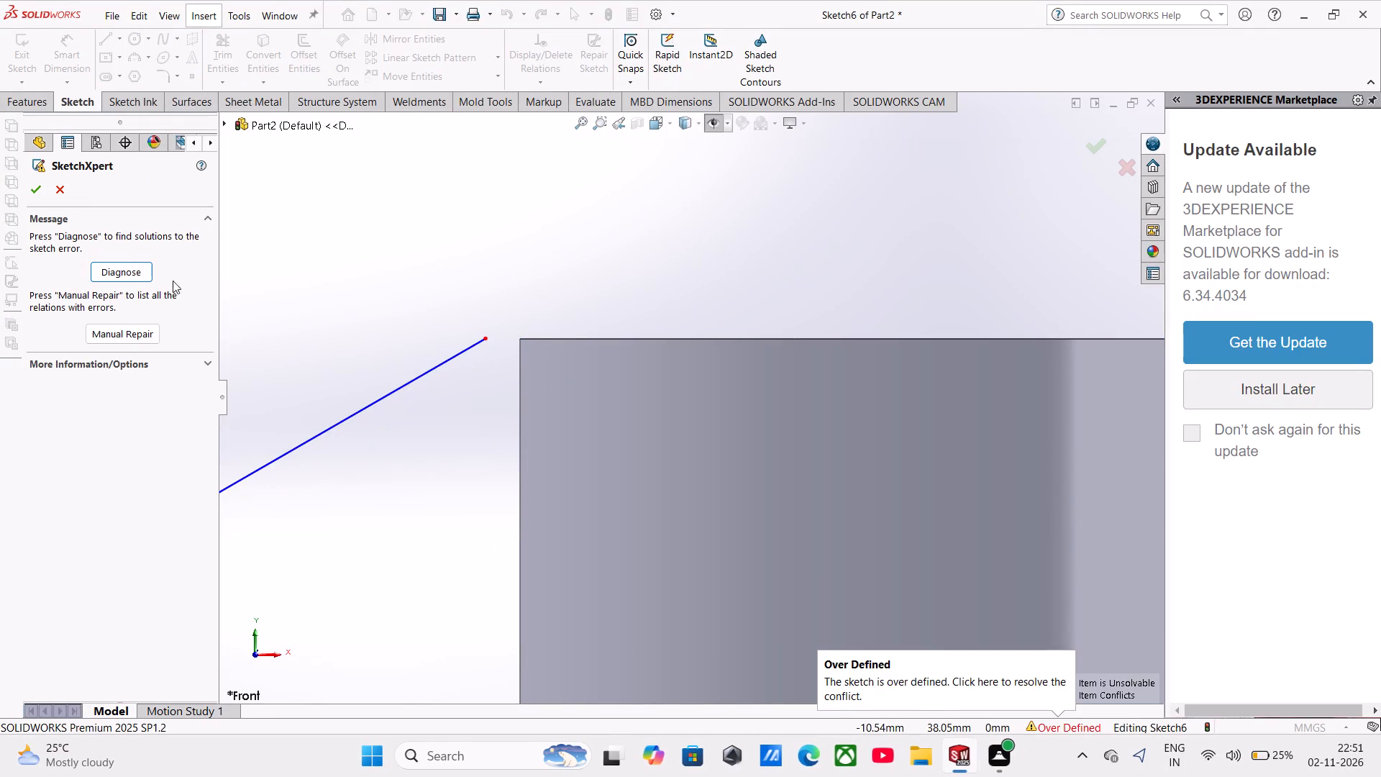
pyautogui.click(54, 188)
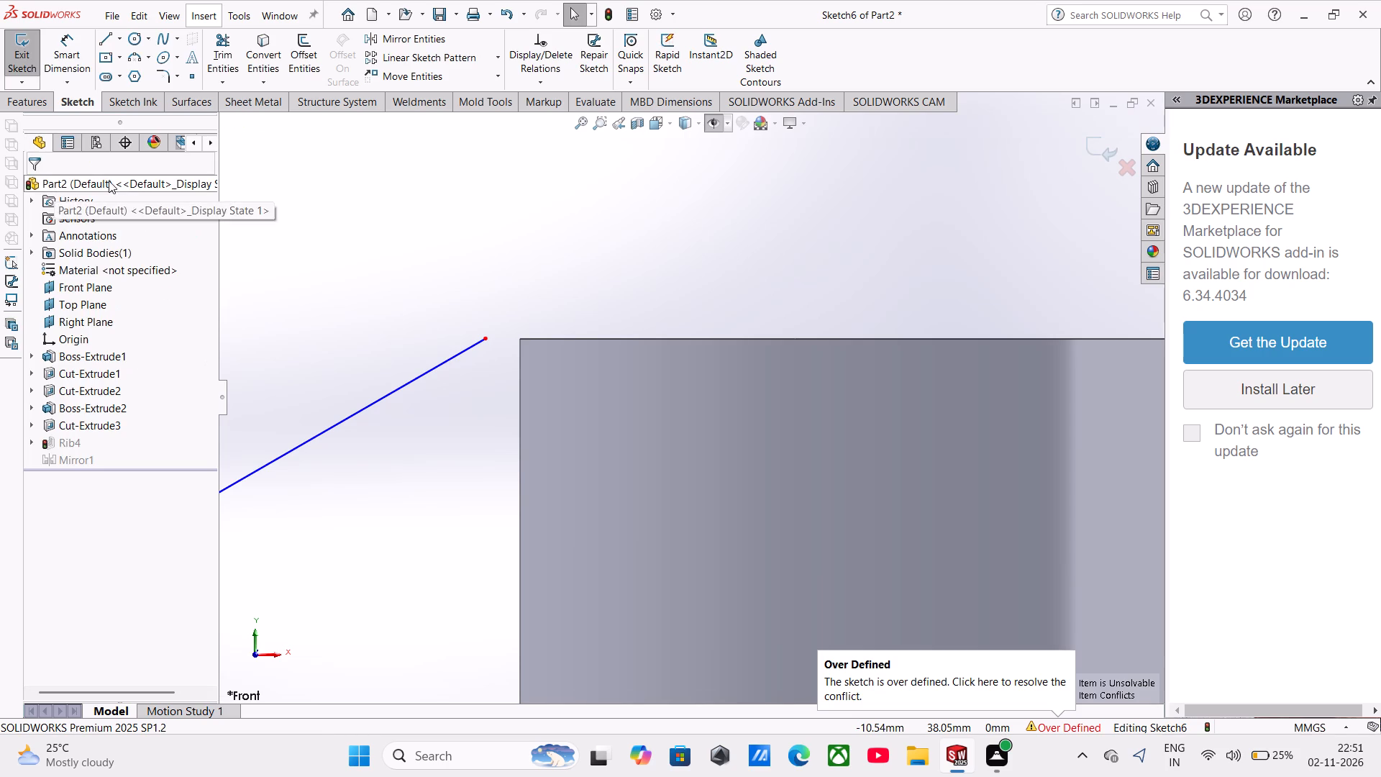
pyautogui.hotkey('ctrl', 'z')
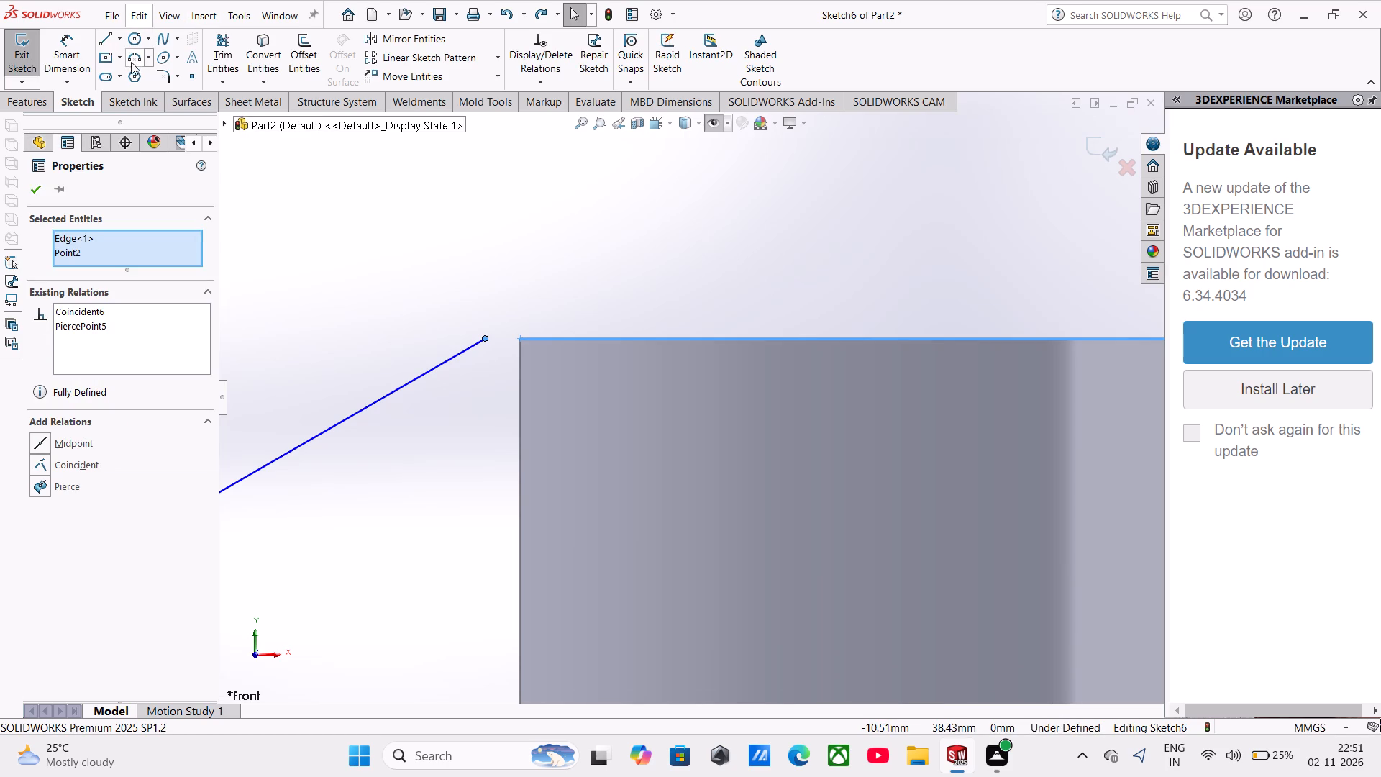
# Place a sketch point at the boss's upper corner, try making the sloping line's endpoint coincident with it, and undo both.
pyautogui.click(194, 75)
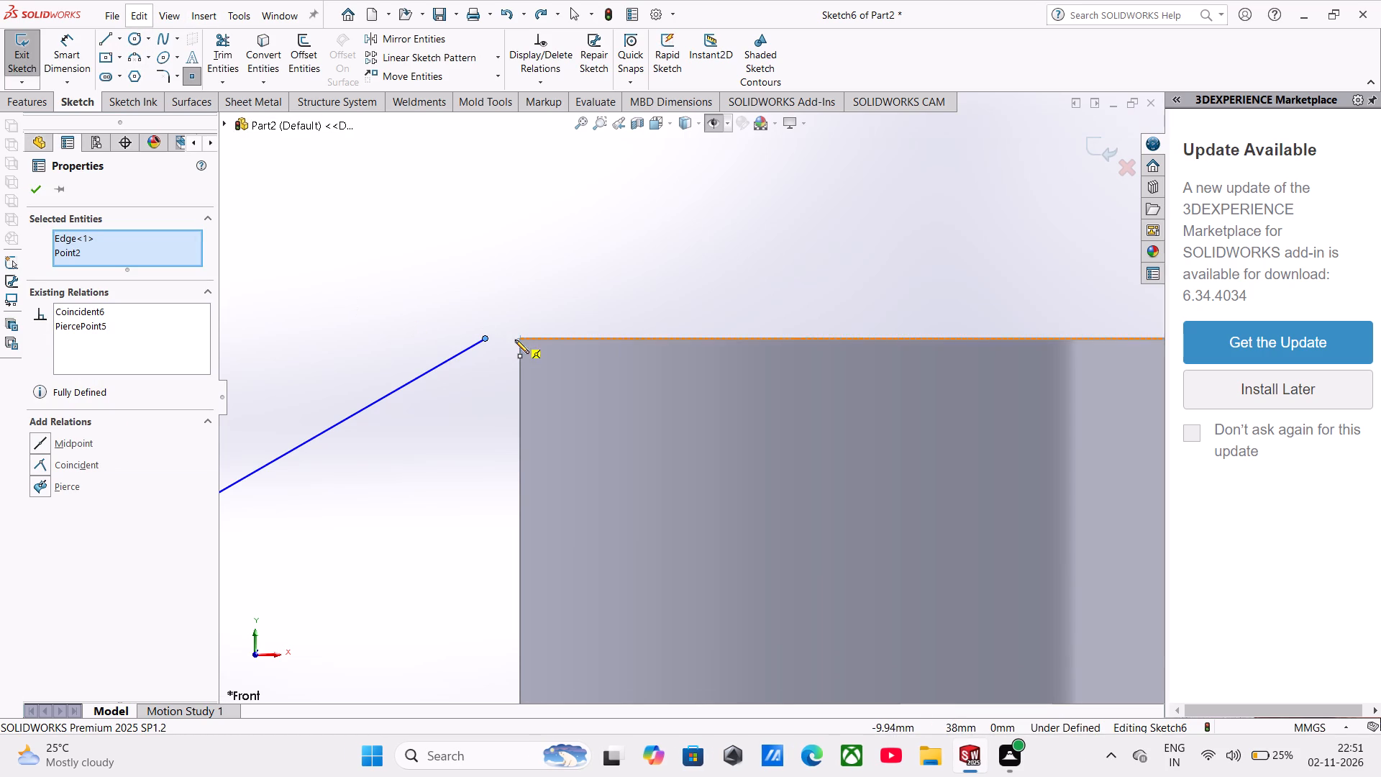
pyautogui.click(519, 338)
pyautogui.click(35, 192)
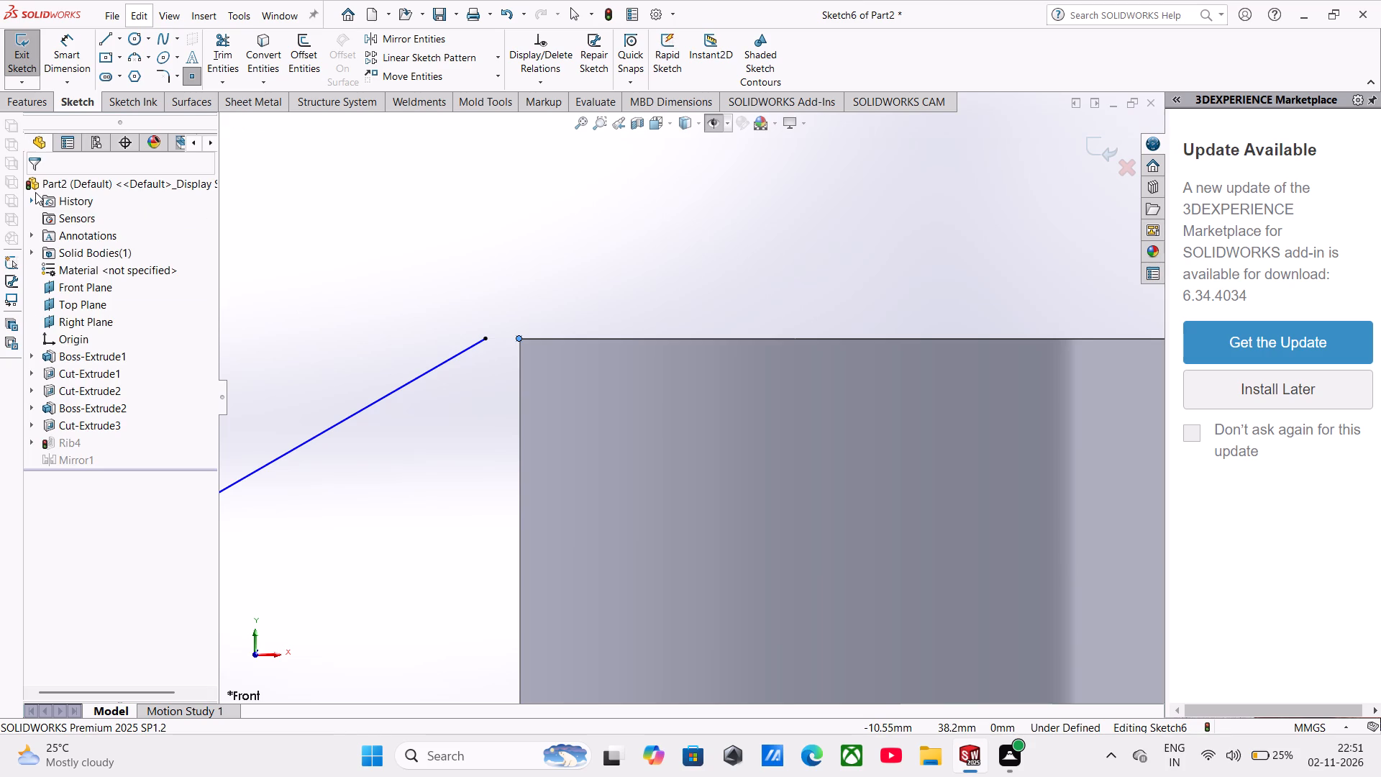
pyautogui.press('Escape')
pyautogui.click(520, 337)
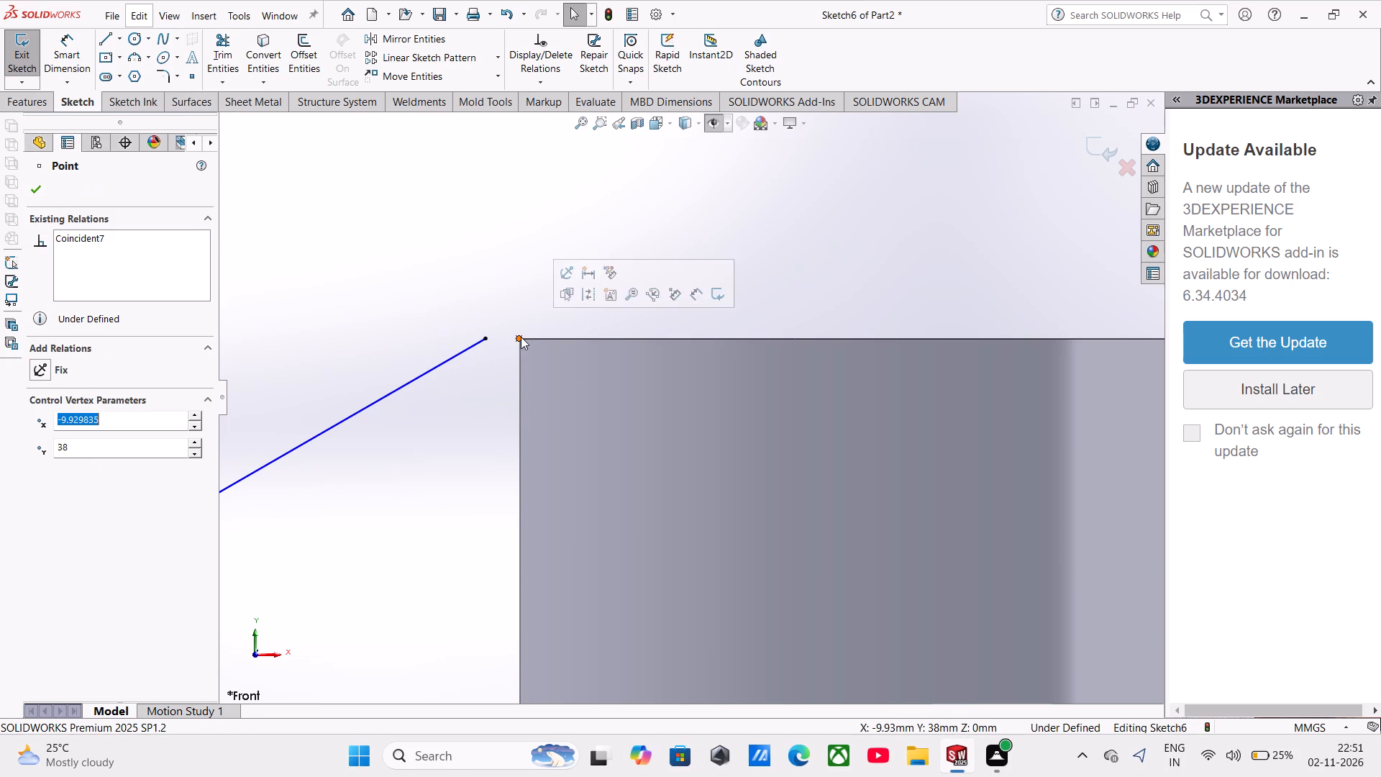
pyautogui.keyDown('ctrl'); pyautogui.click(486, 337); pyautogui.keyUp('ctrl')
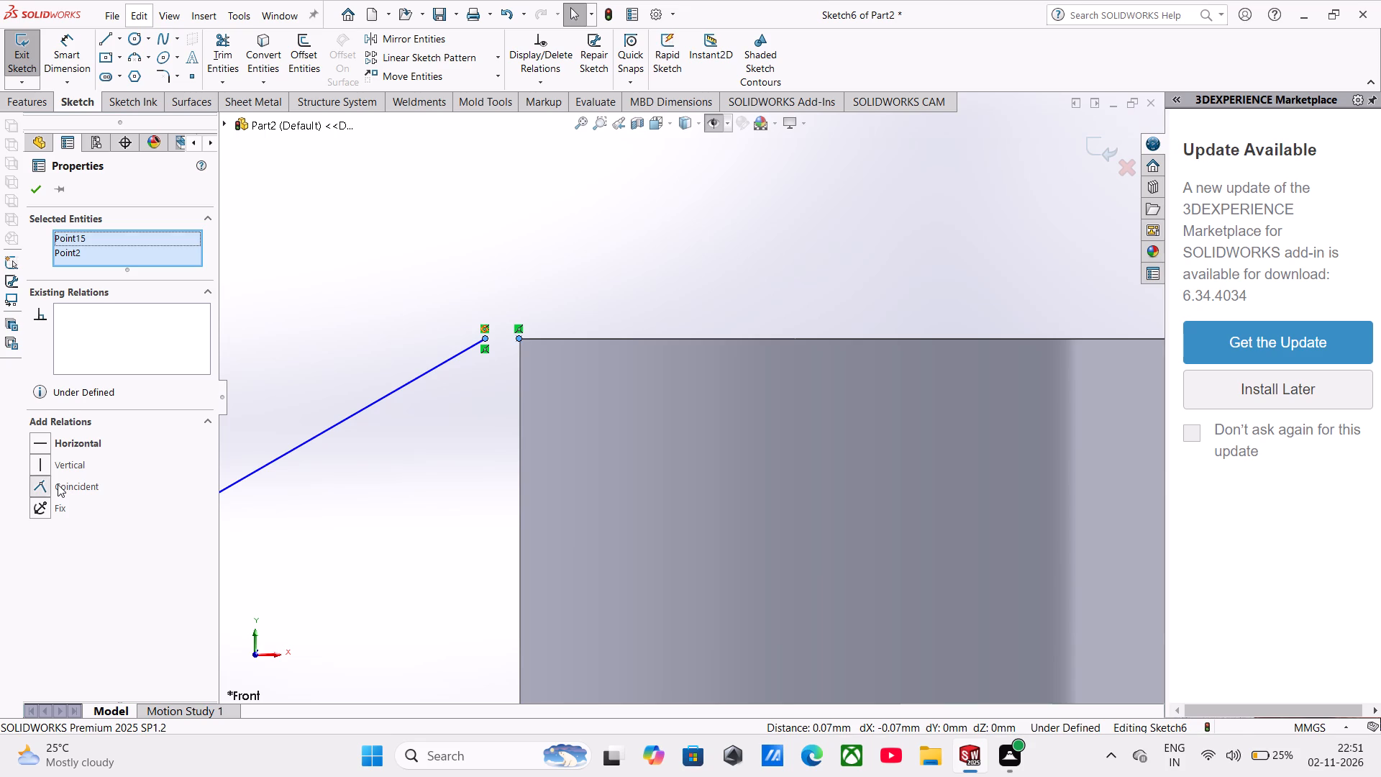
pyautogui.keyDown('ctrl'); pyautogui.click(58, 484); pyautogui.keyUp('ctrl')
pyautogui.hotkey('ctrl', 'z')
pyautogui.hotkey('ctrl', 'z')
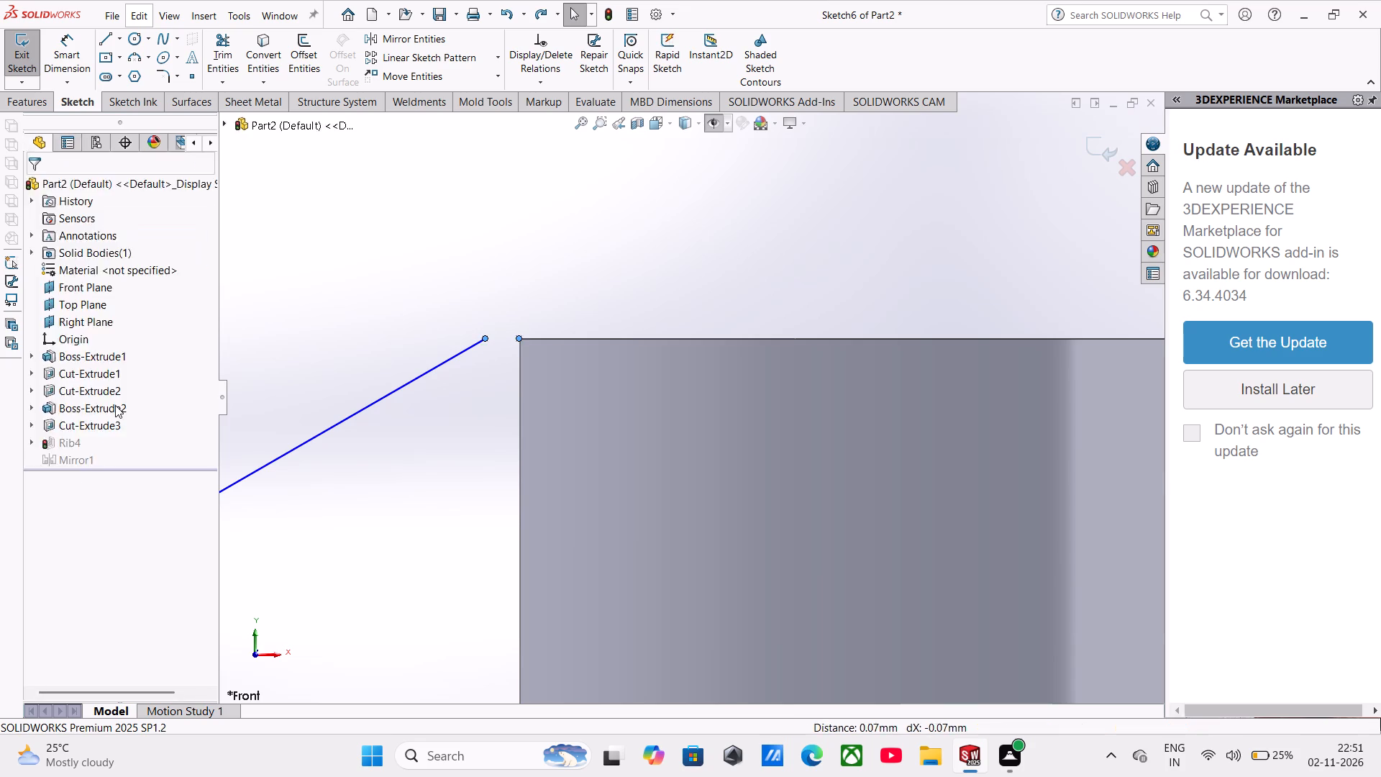
# Undo the Coincident relation between the sloping line's upper endpoint and the boss's top edge.
pyautogui.scroll(9, 765, 519)
pyautogui.scroll(5, 819, 484)
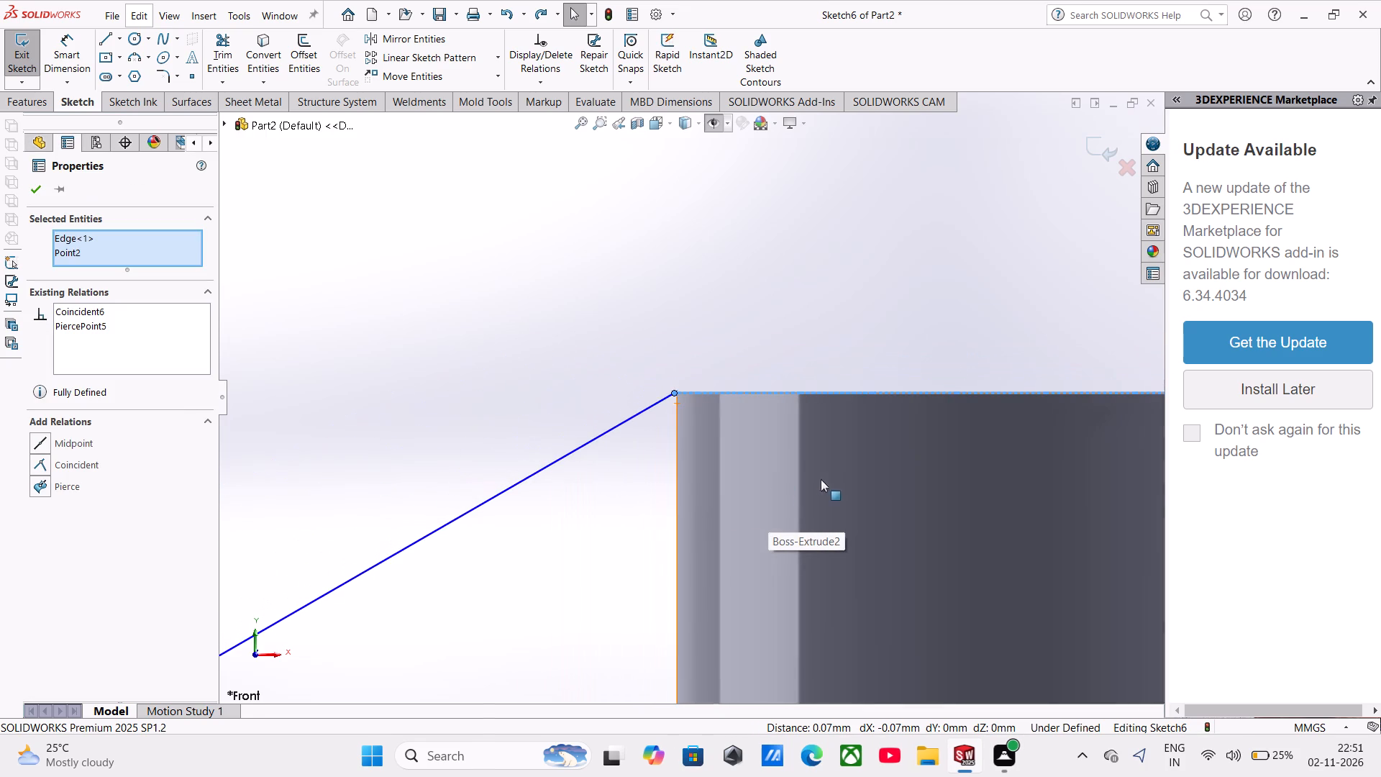
pyautogui.scroll(-7, 674, 391)
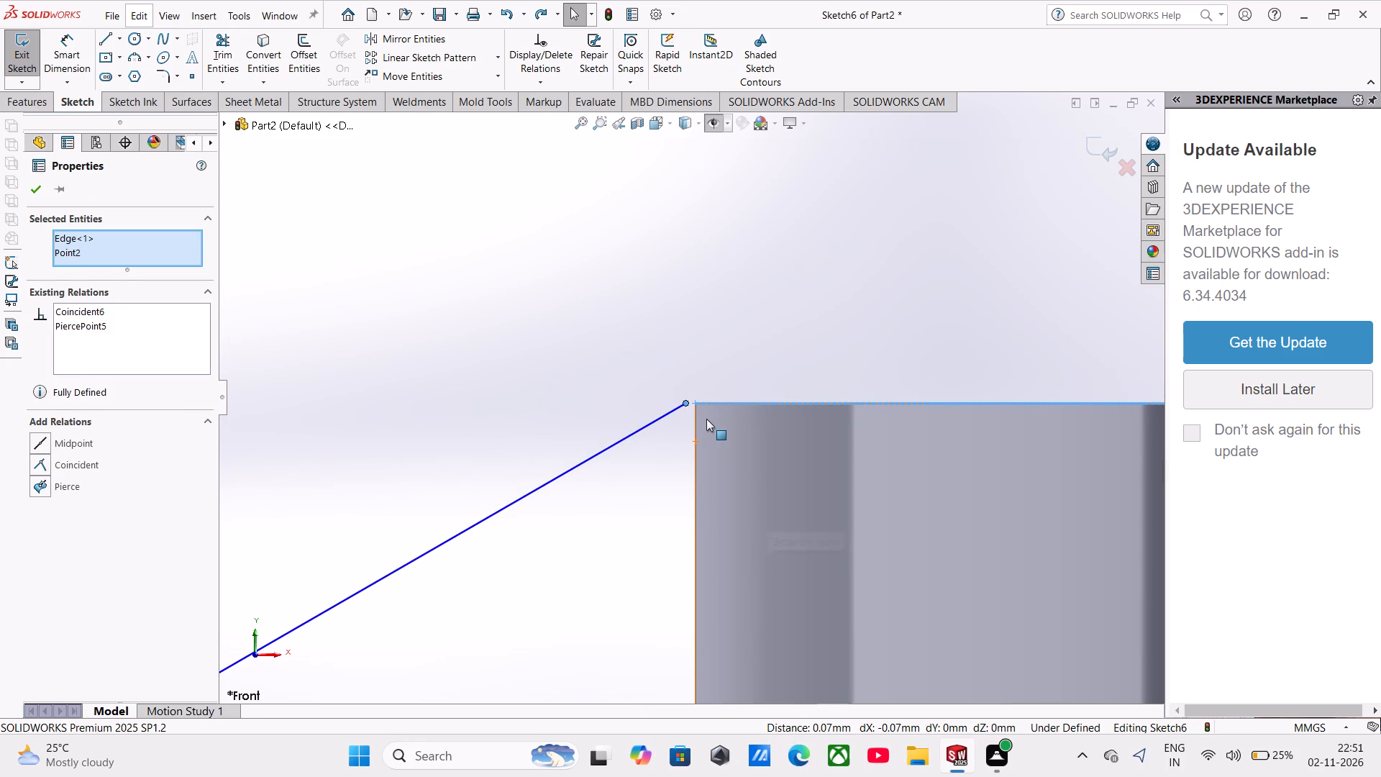
pyautogui.hotkey('ctrl', 'z')
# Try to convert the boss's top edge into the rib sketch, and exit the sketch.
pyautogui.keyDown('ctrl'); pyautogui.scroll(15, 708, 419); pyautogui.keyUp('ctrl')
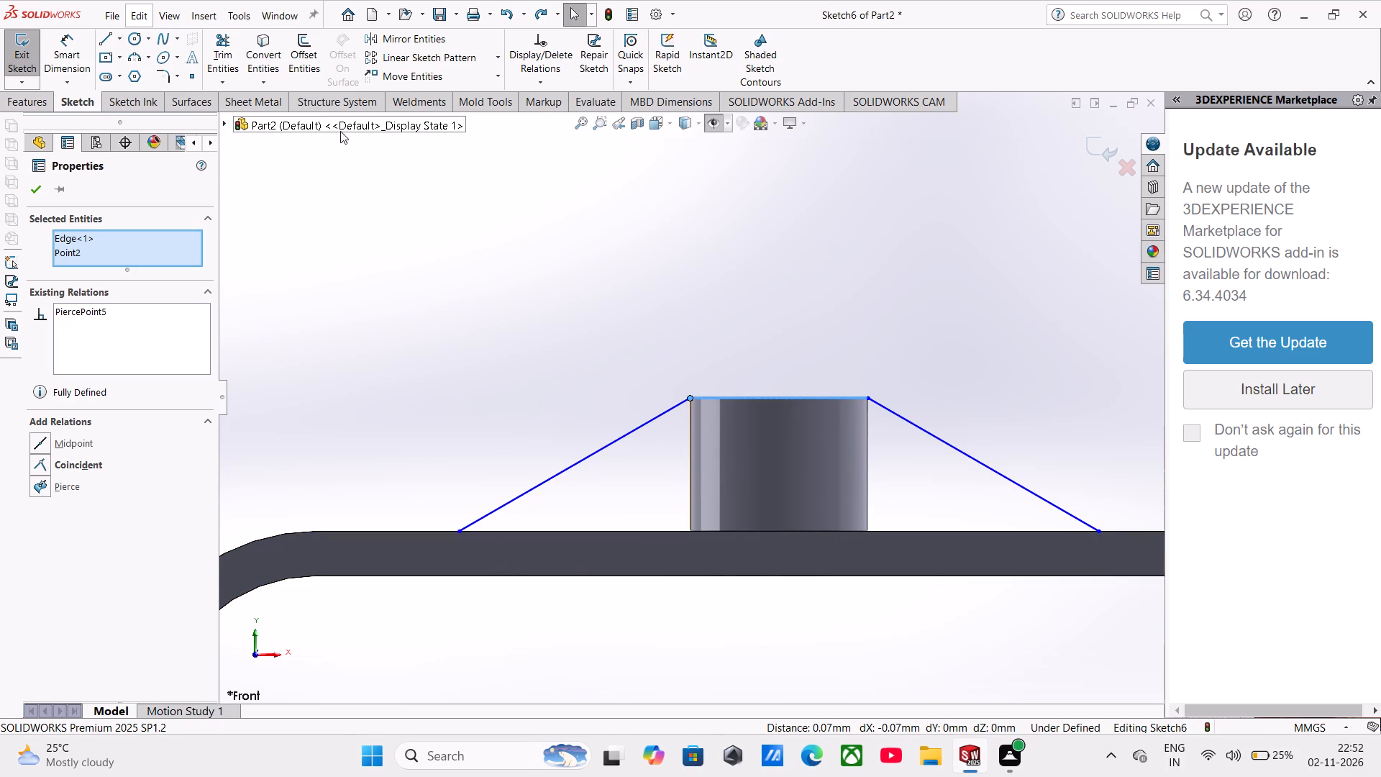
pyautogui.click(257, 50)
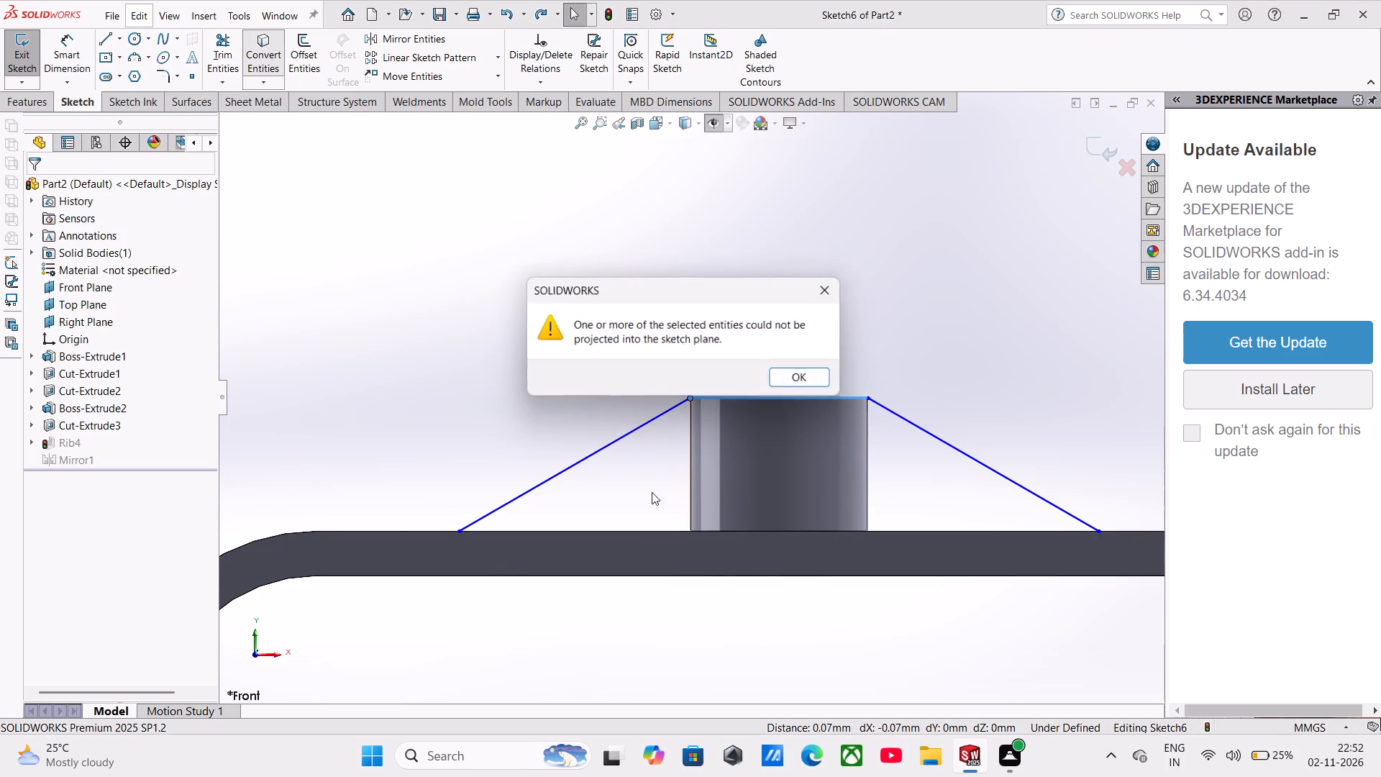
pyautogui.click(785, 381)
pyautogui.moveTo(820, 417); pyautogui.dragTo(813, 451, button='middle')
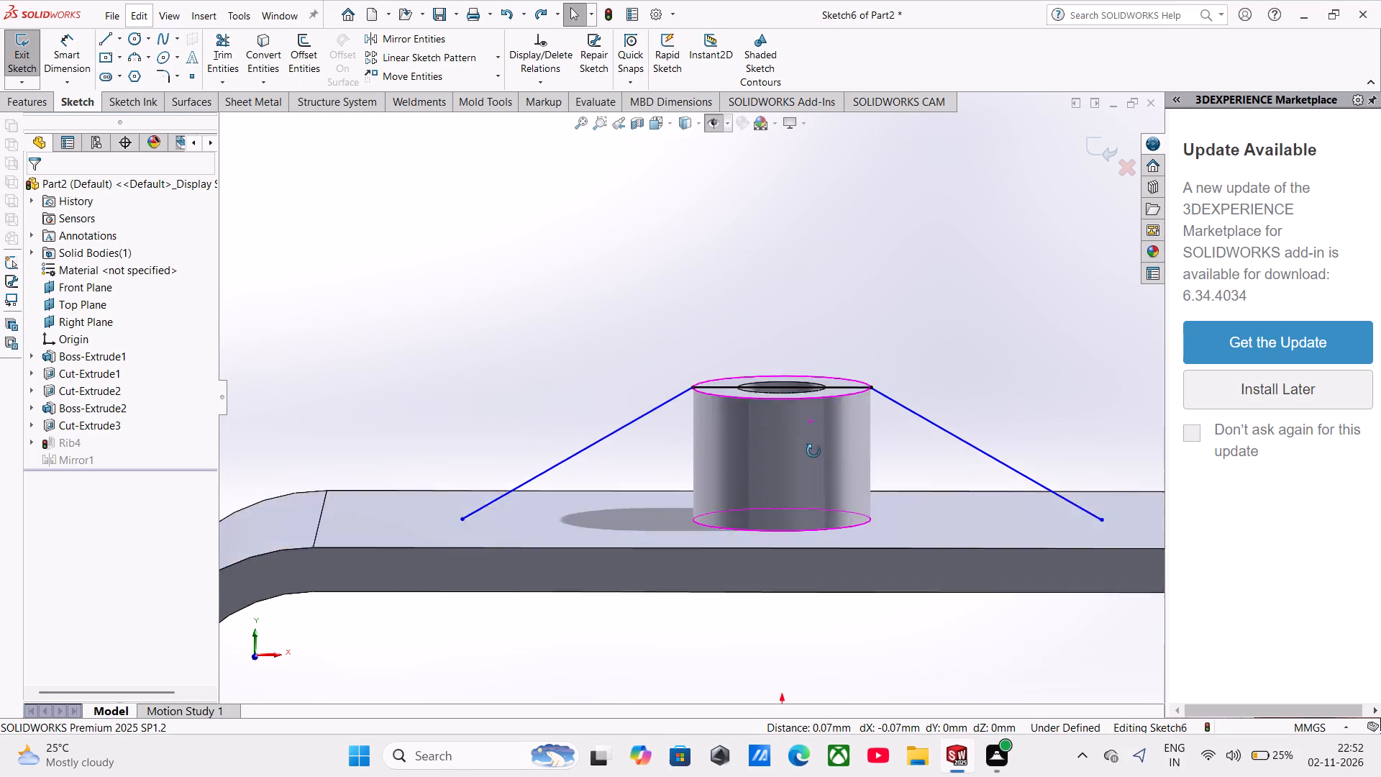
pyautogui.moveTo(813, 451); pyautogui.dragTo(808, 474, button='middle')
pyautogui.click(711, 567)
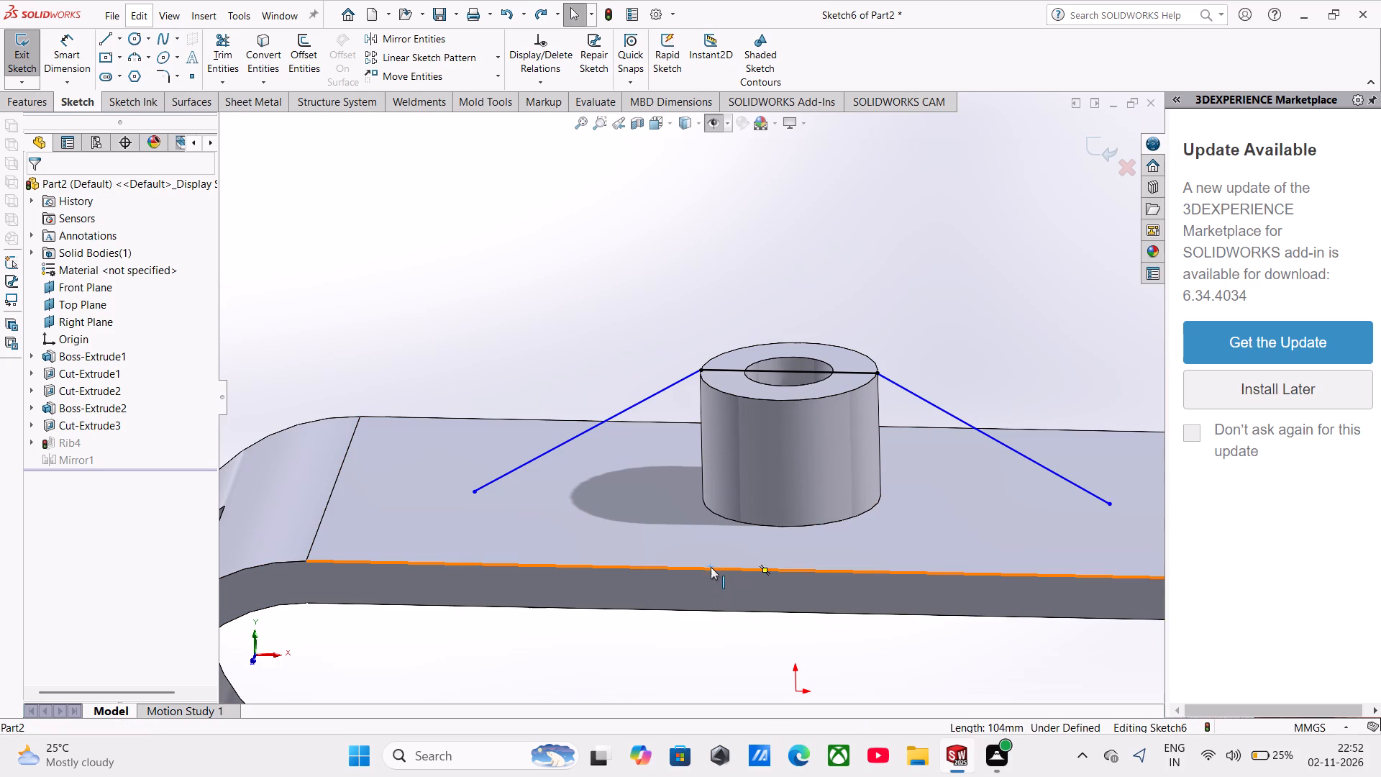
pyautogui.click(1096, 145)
# Delete the original rib feature together with its mirrored copy, keeping the rib sketch.
pyautogui.moveTo(866, 427); pyautogui.dragTo(888, 364, button='middle')
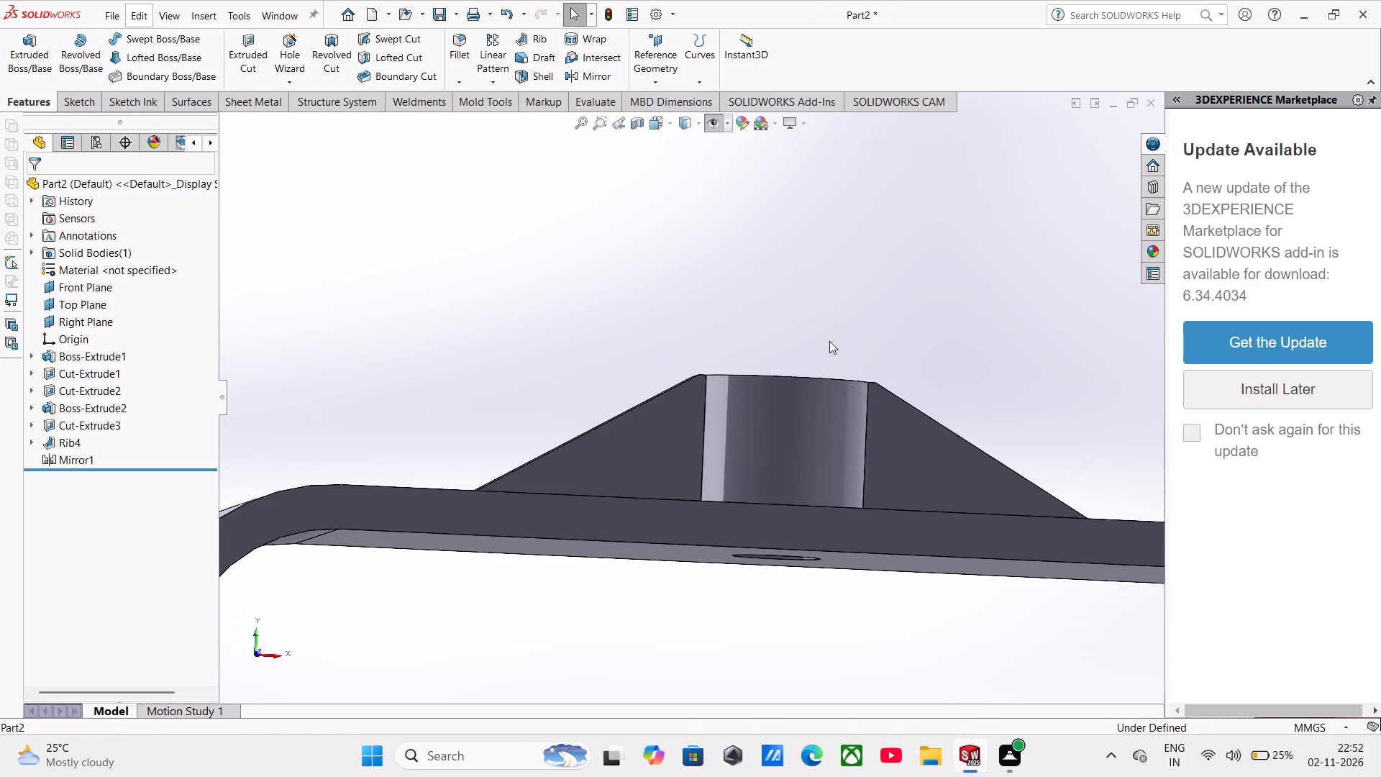
pyautogui.rightClick(666, 476)
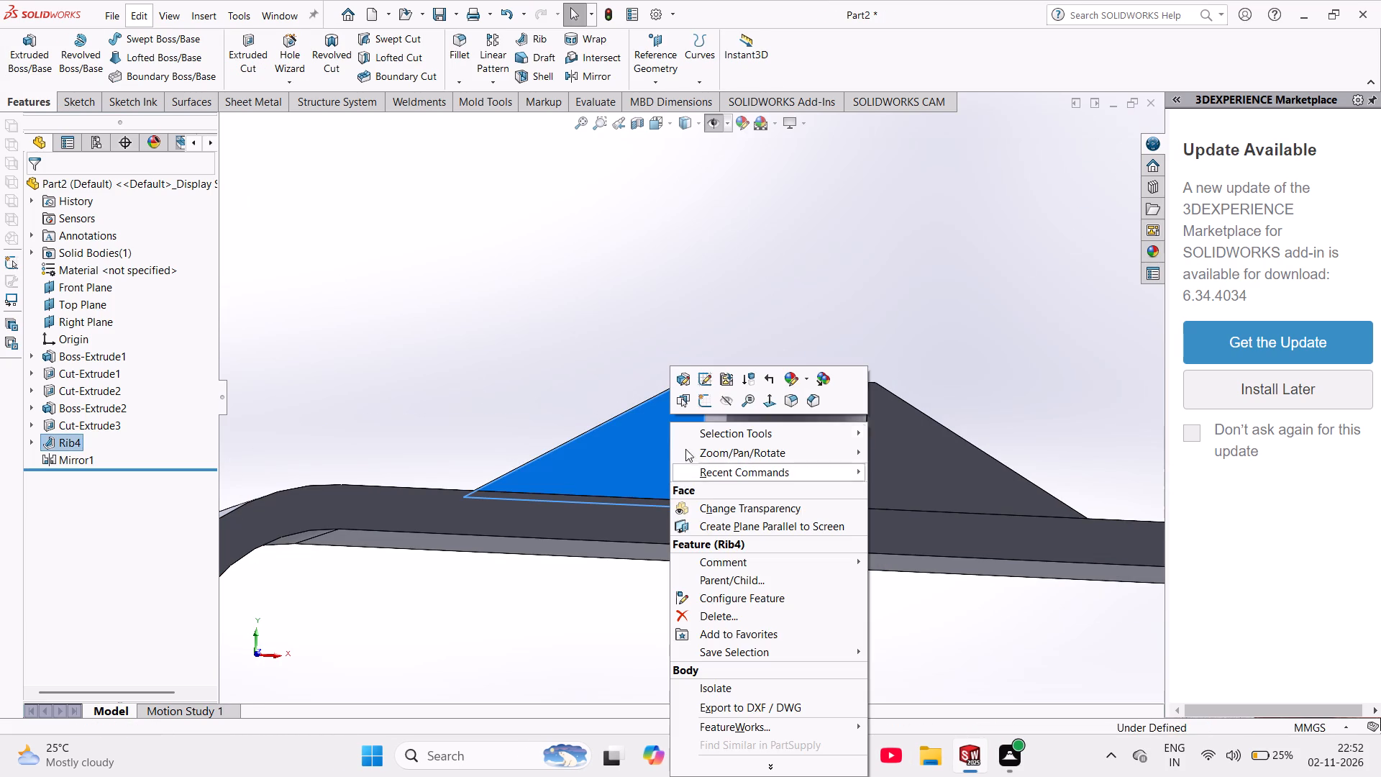
pyautogui.click(706, 612)
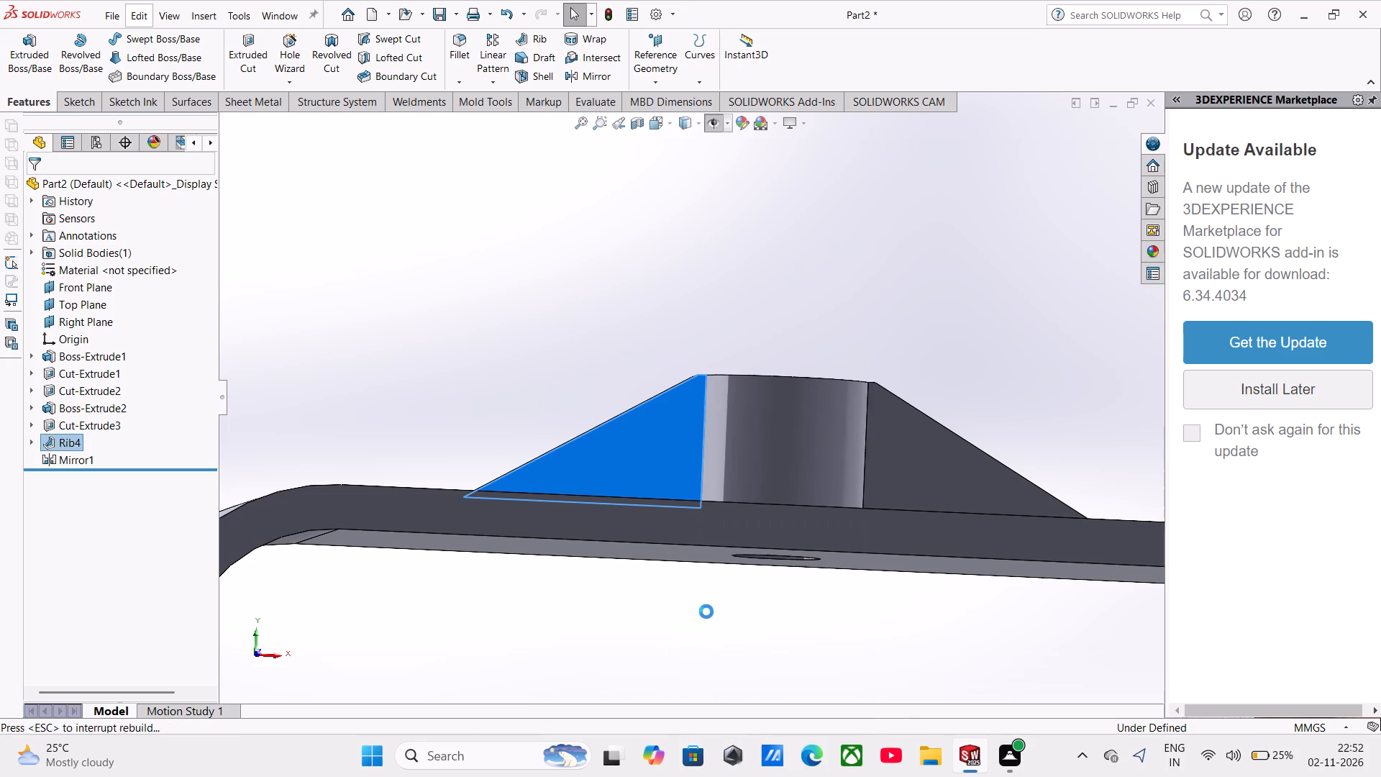
# Show the hidden reference planes and the leftover rib sketch in the model view.
pyautogui.moveTo(947, 471); pyautogui.dragTo(889, 525, button='middle')
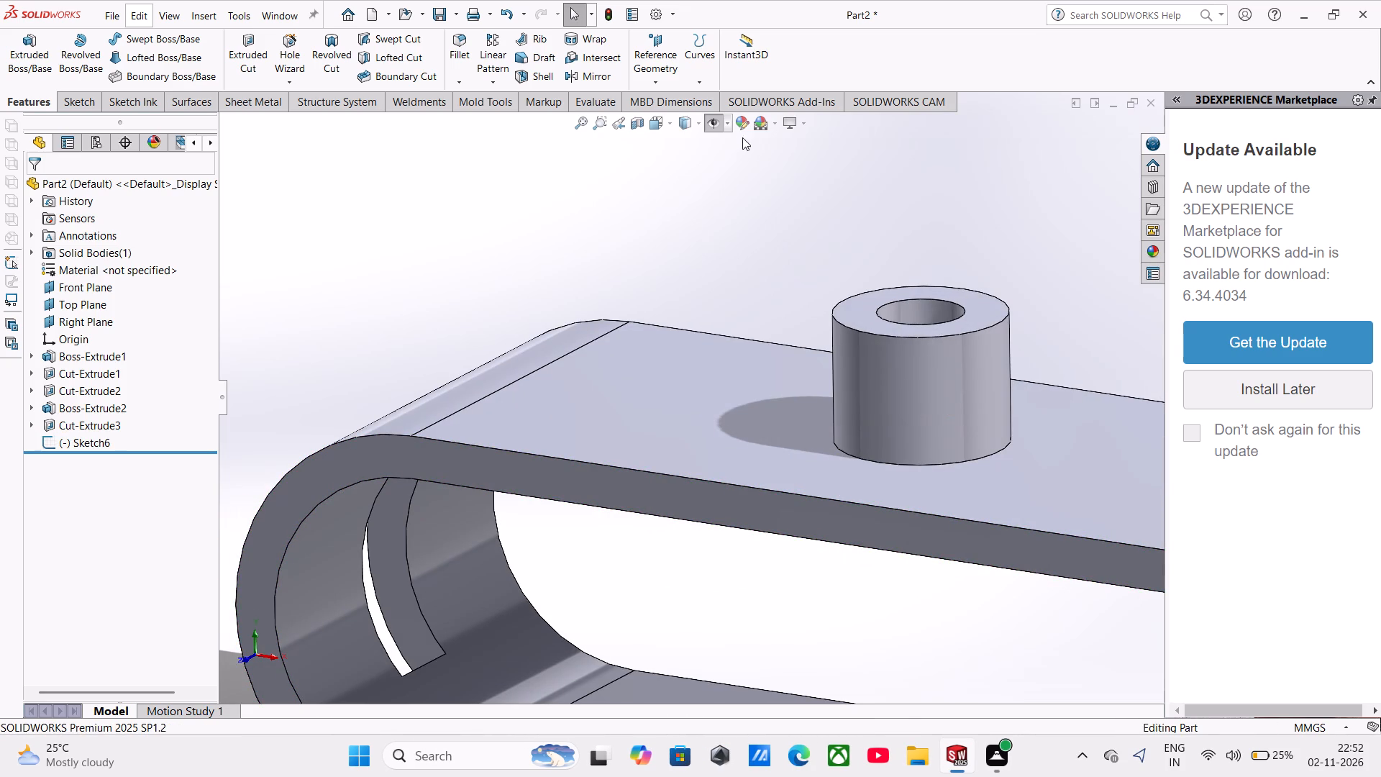
pyautogui.click(729, 127)
pyautogui.click(719, 122)
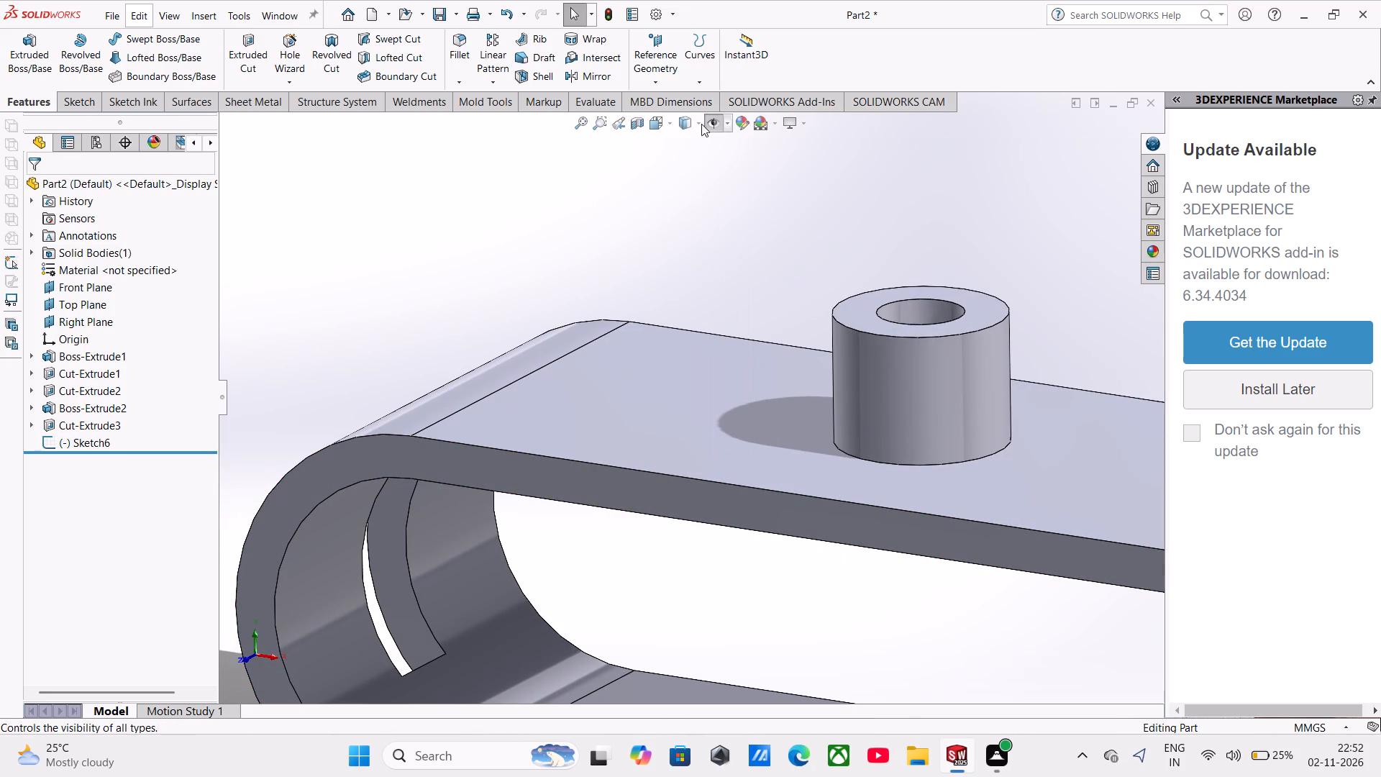
pyautogui.click(700, 124)
pyautogui.click(706, 124)
pyautogui.click(710, 124)
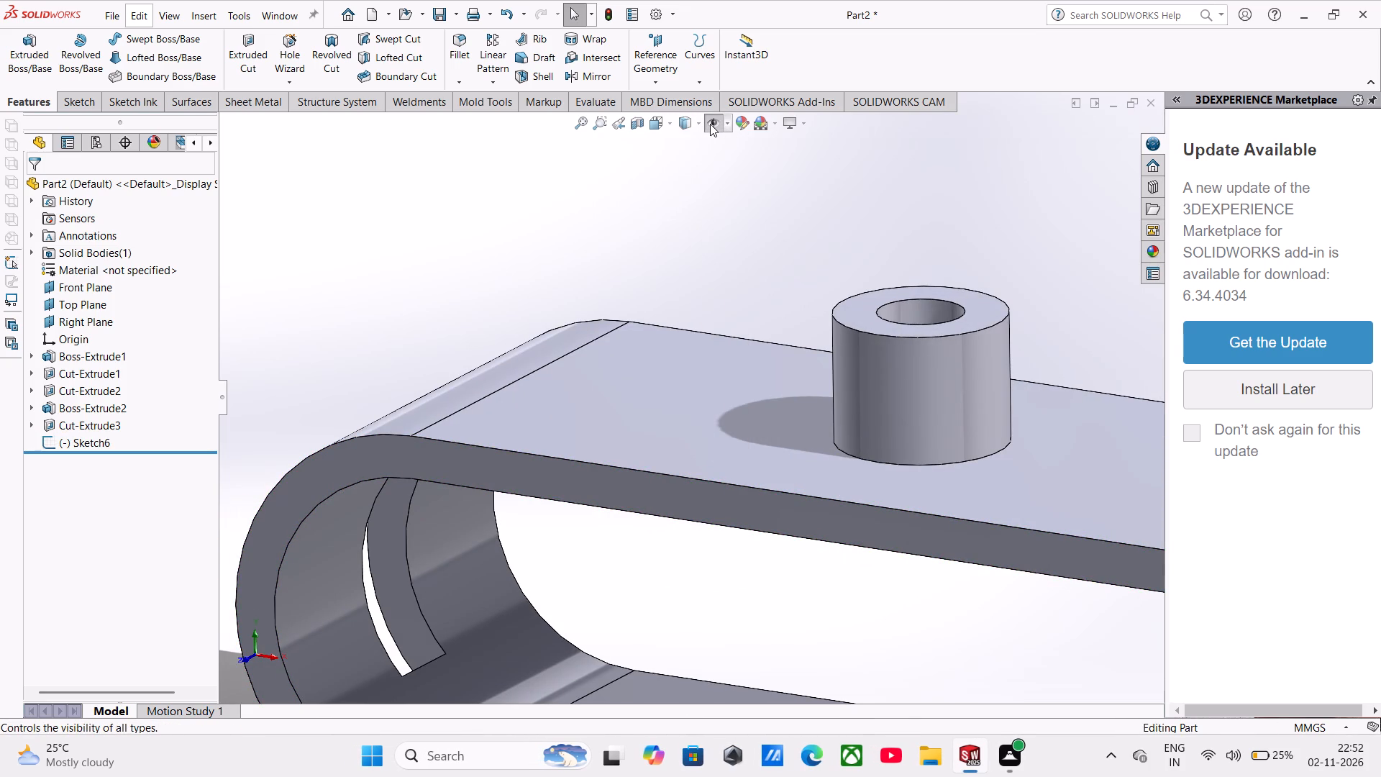
pyautogui.doubleClick(710, 124)
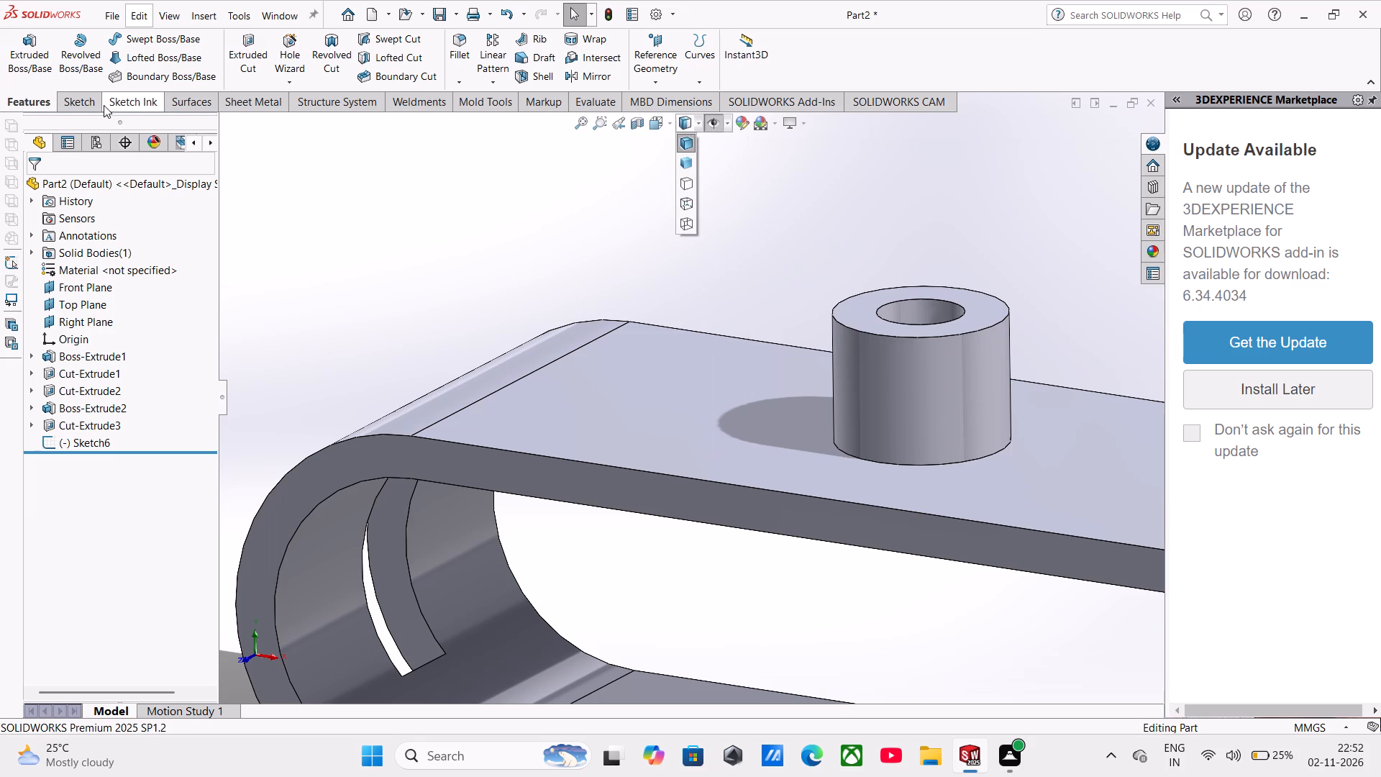
pyautogui.click(93, 101)
pyautogui.click(714, 131)
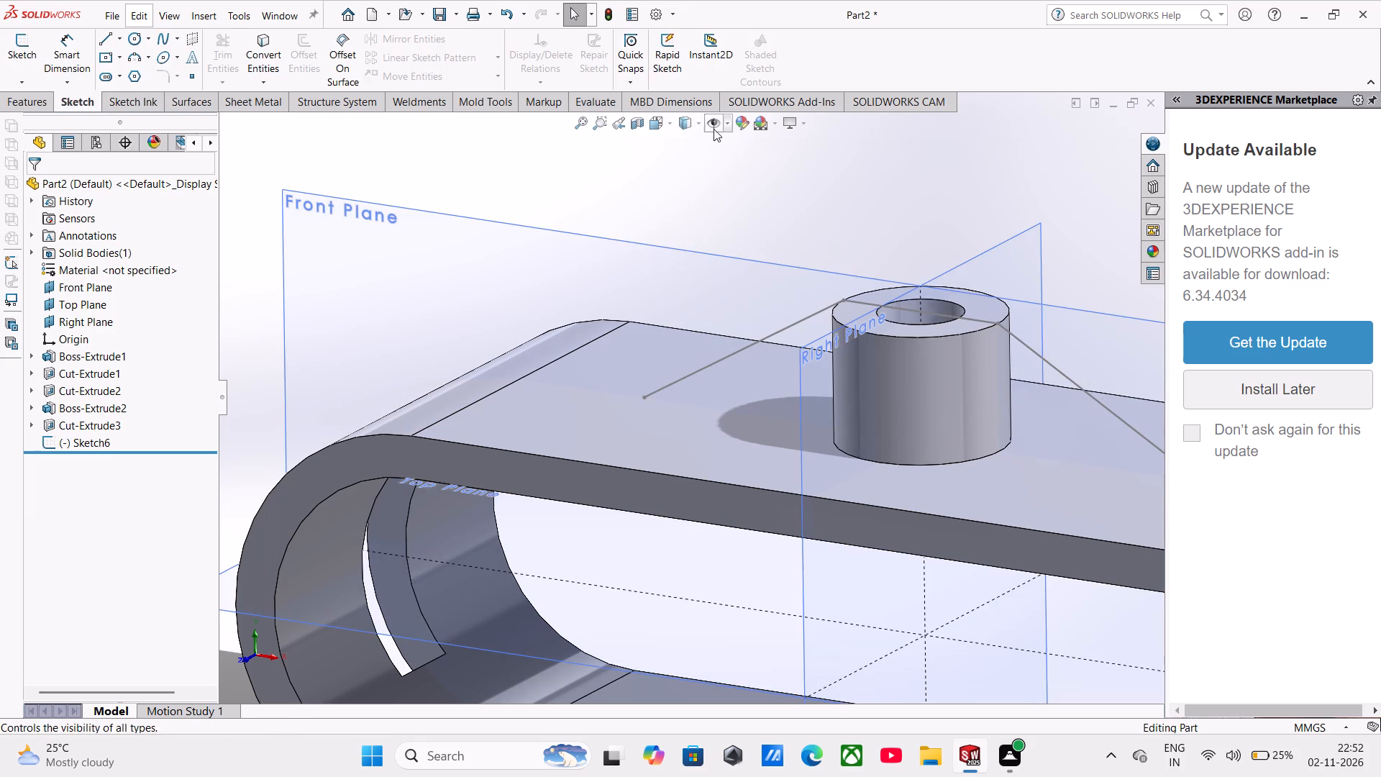
# Start a new sketch on the Front Plane.
pyautogui.click(863, 281)
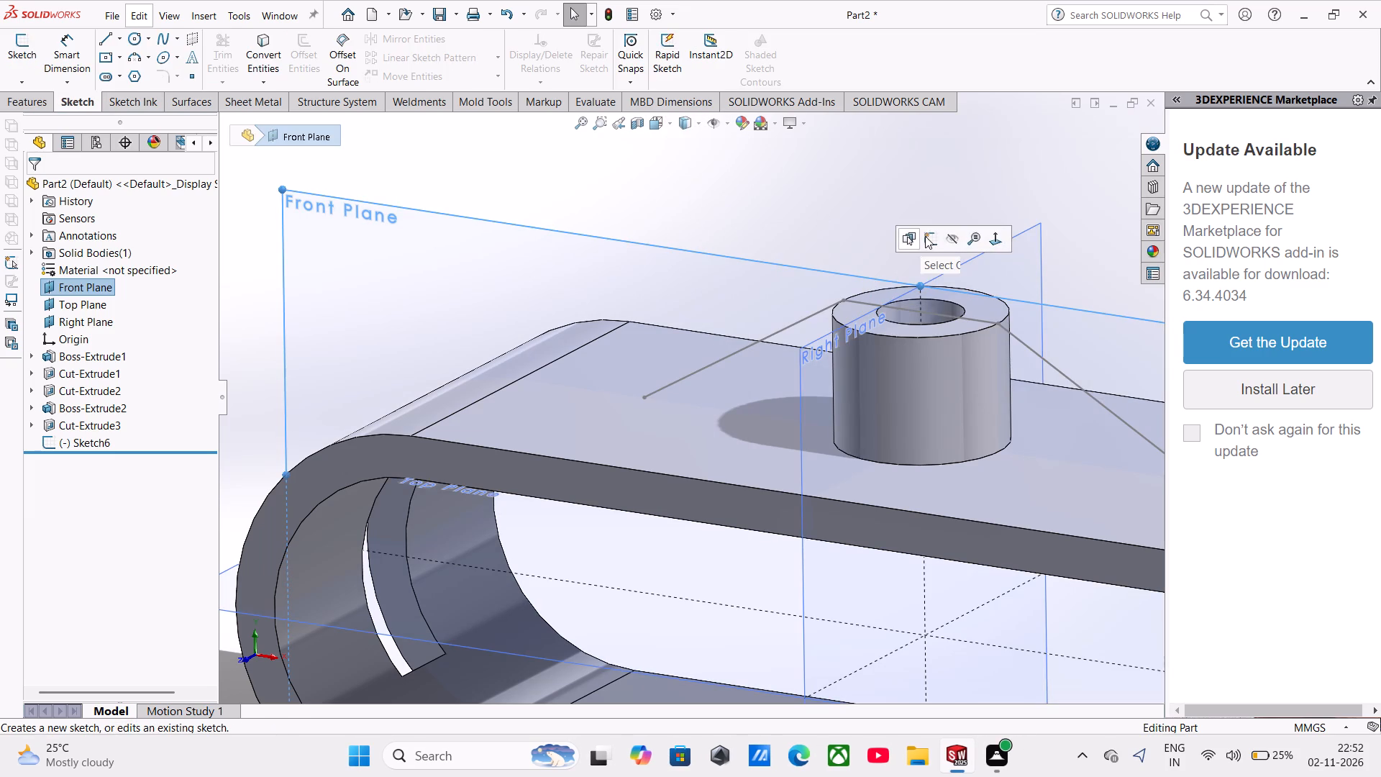
pyautogui.click(925, 236)
pyautogui.scroll(-5, 648, 276)
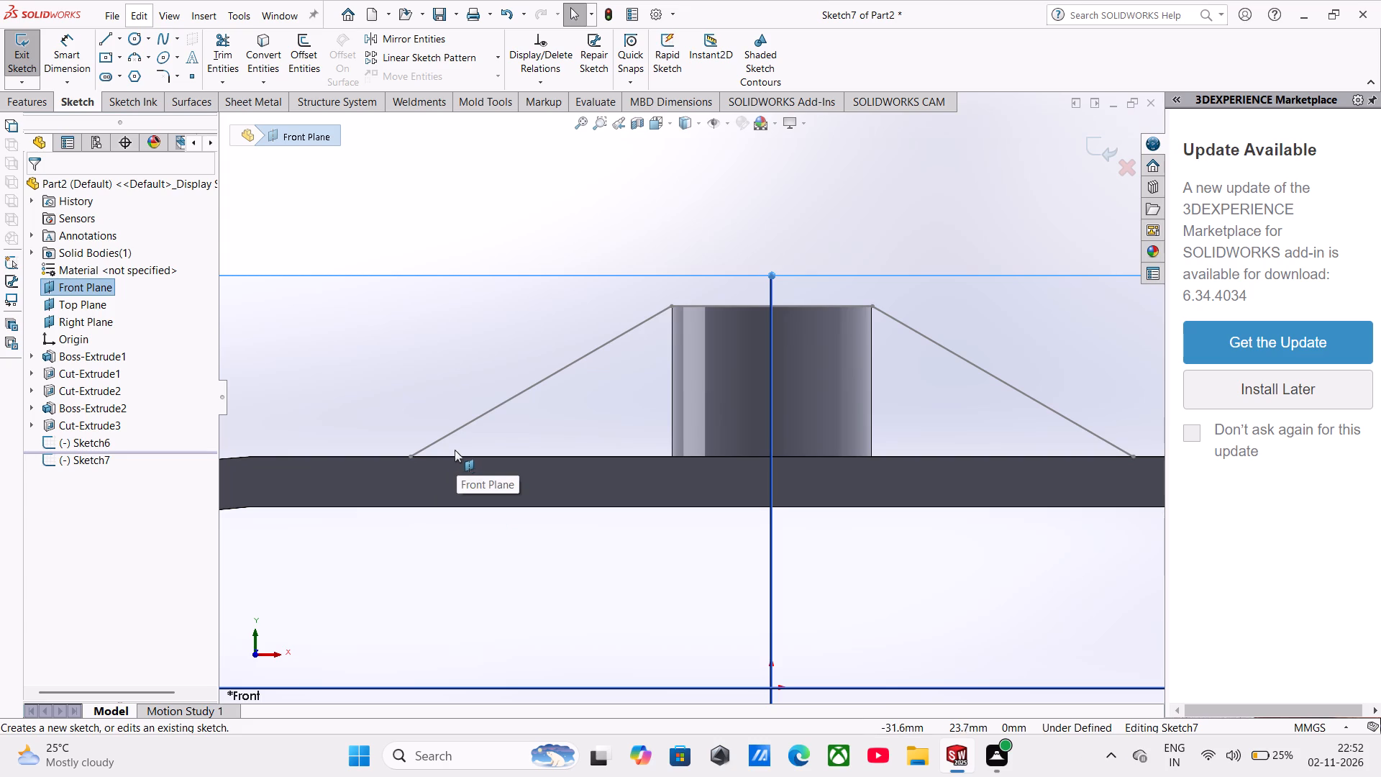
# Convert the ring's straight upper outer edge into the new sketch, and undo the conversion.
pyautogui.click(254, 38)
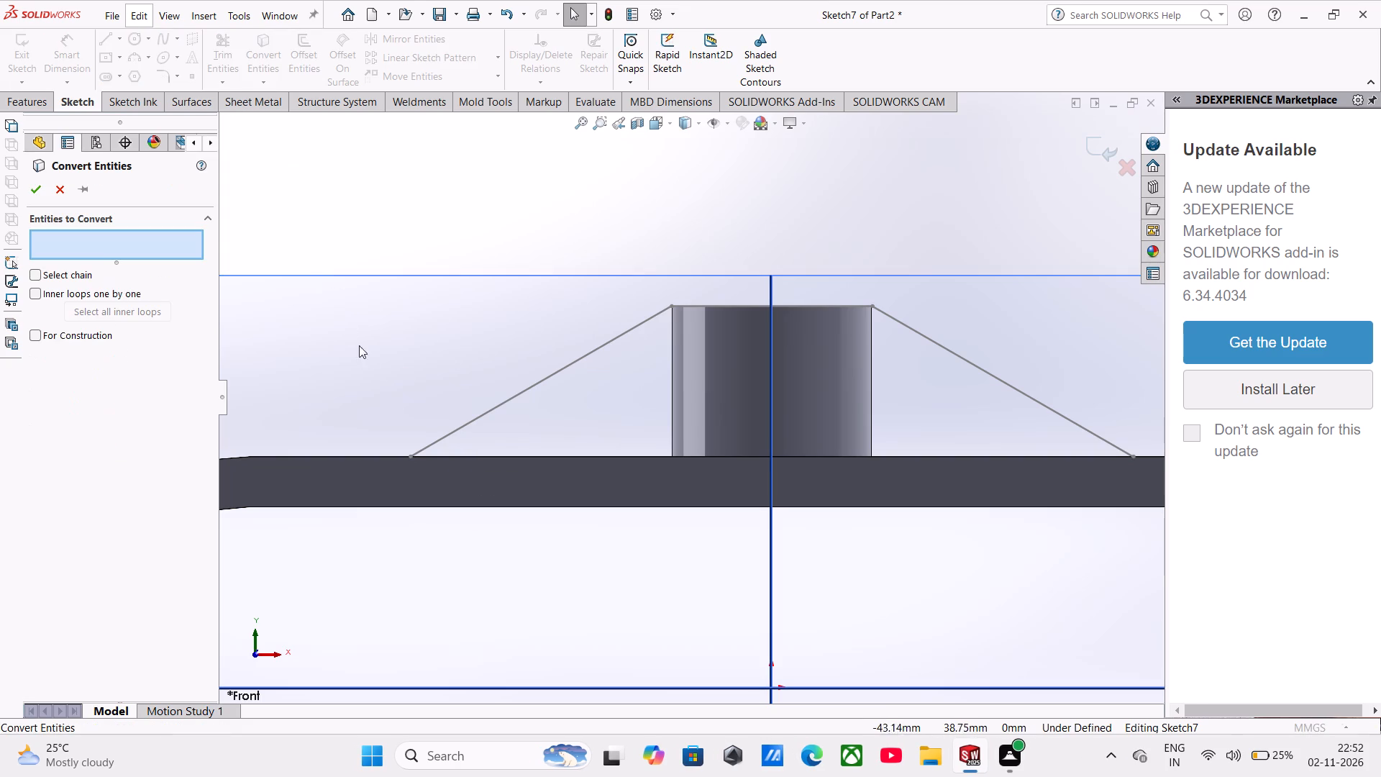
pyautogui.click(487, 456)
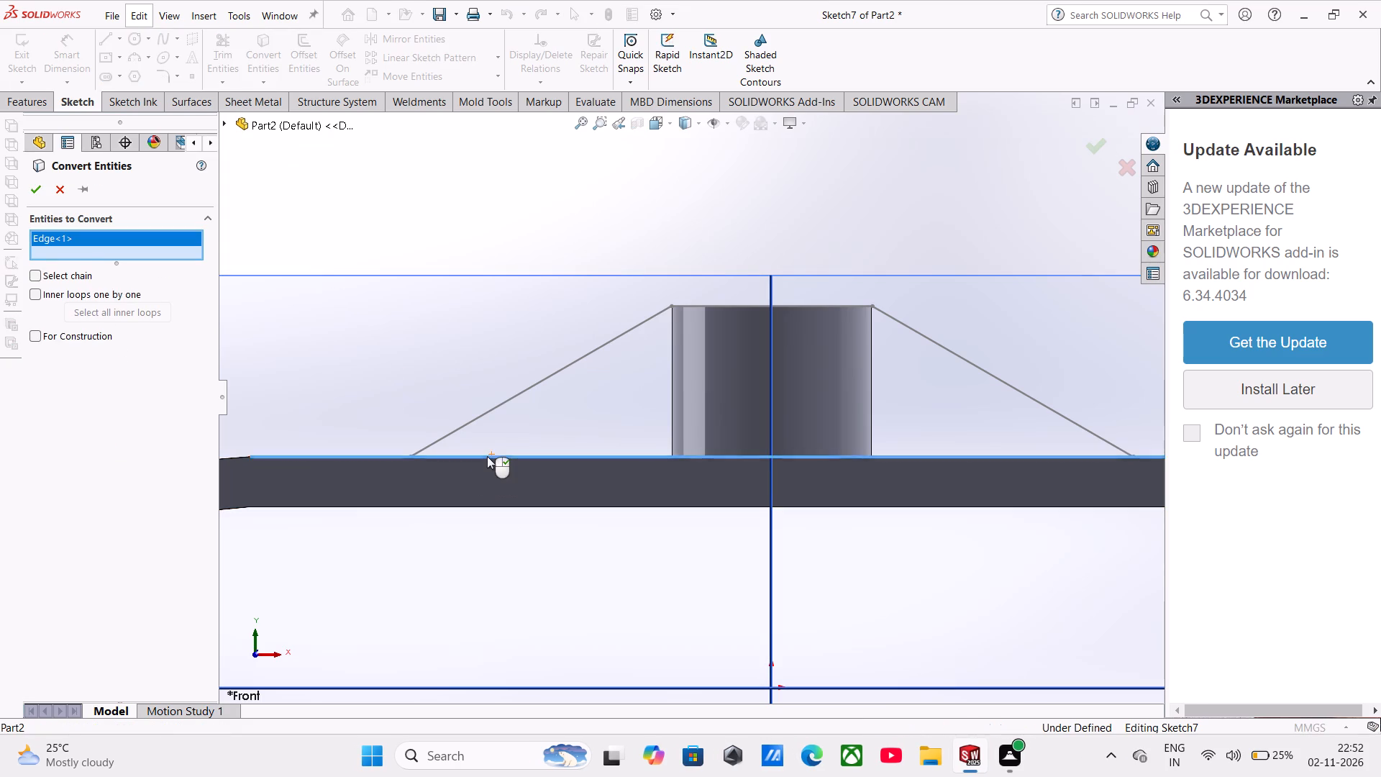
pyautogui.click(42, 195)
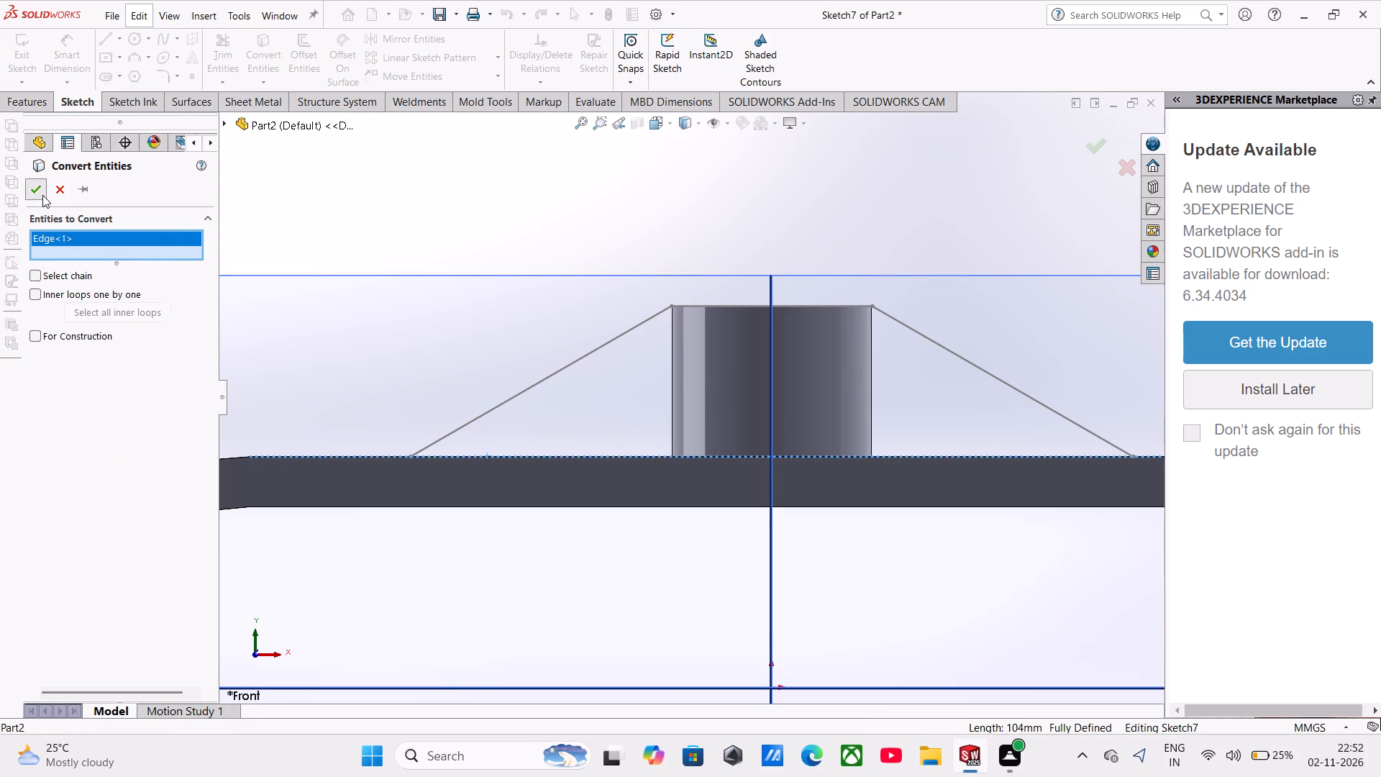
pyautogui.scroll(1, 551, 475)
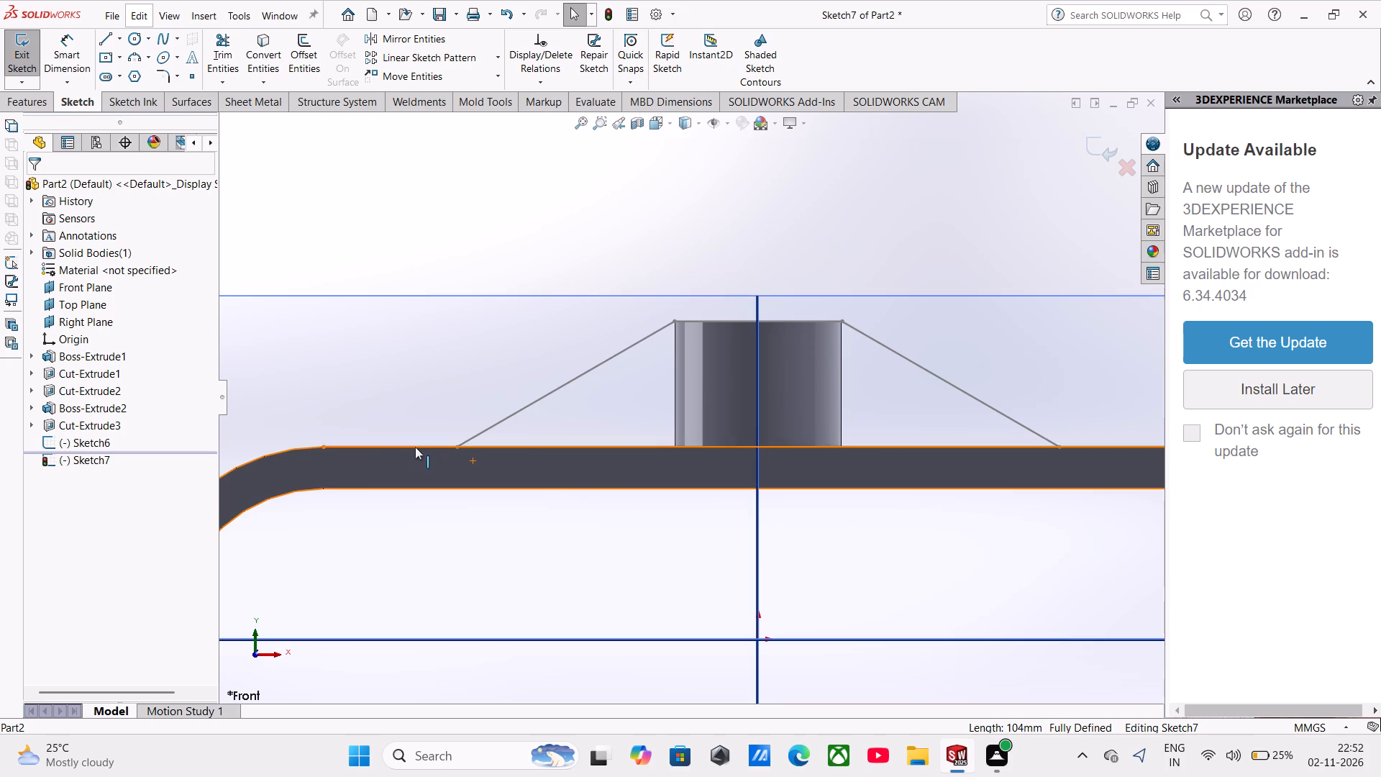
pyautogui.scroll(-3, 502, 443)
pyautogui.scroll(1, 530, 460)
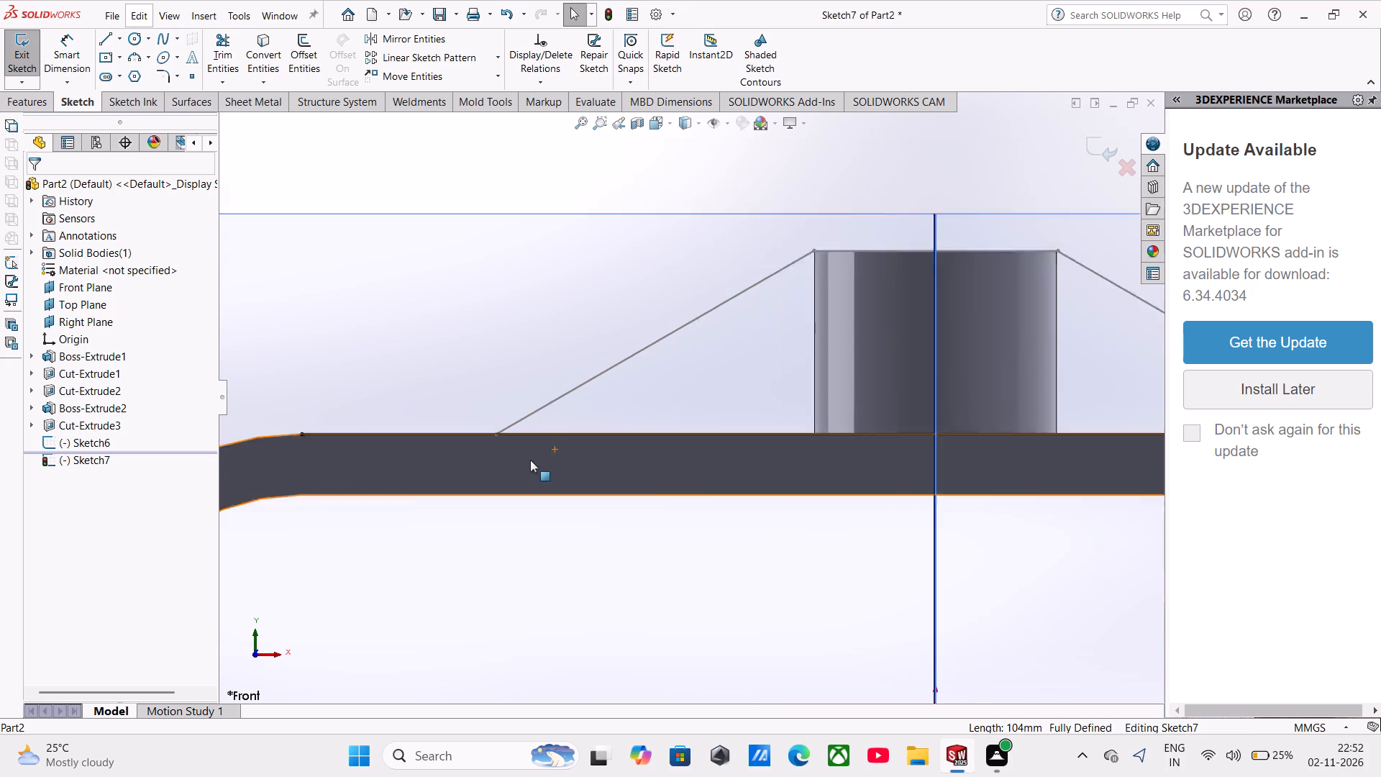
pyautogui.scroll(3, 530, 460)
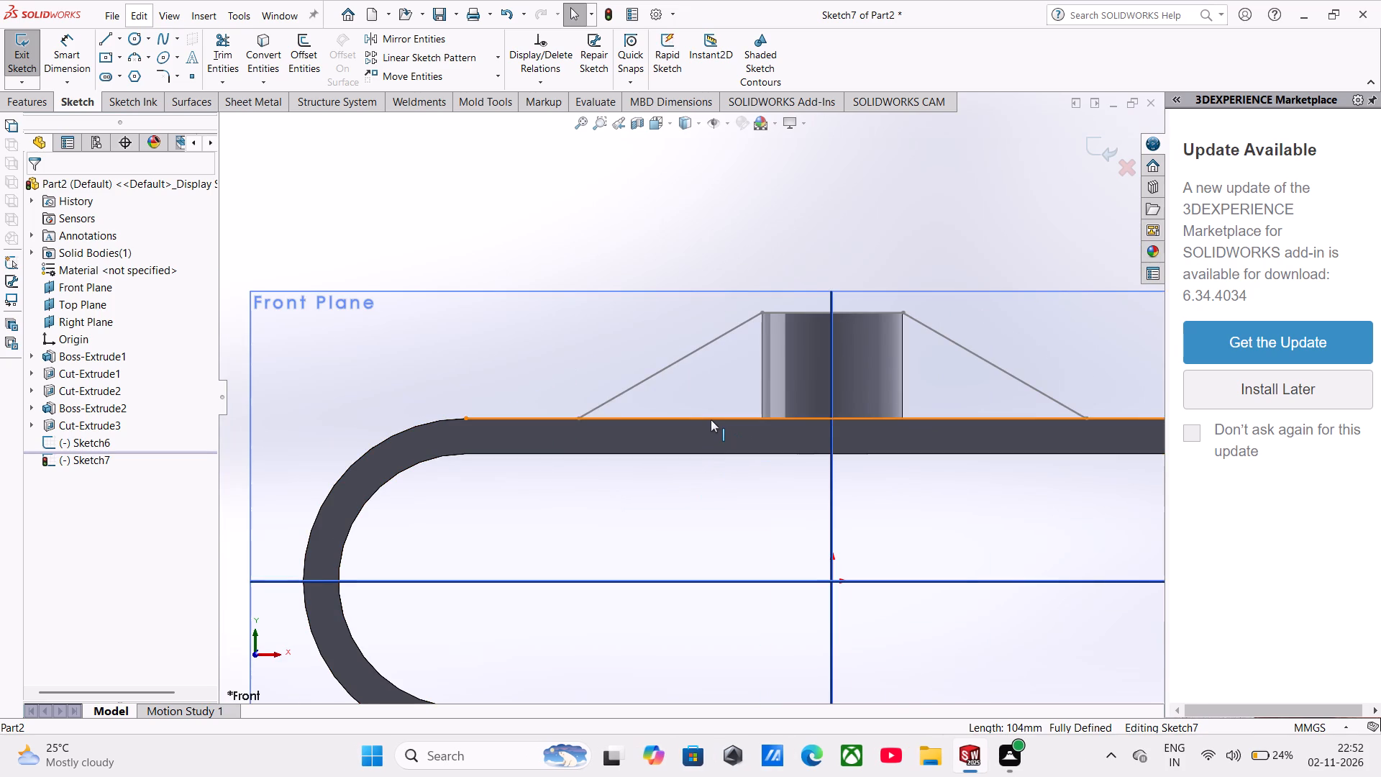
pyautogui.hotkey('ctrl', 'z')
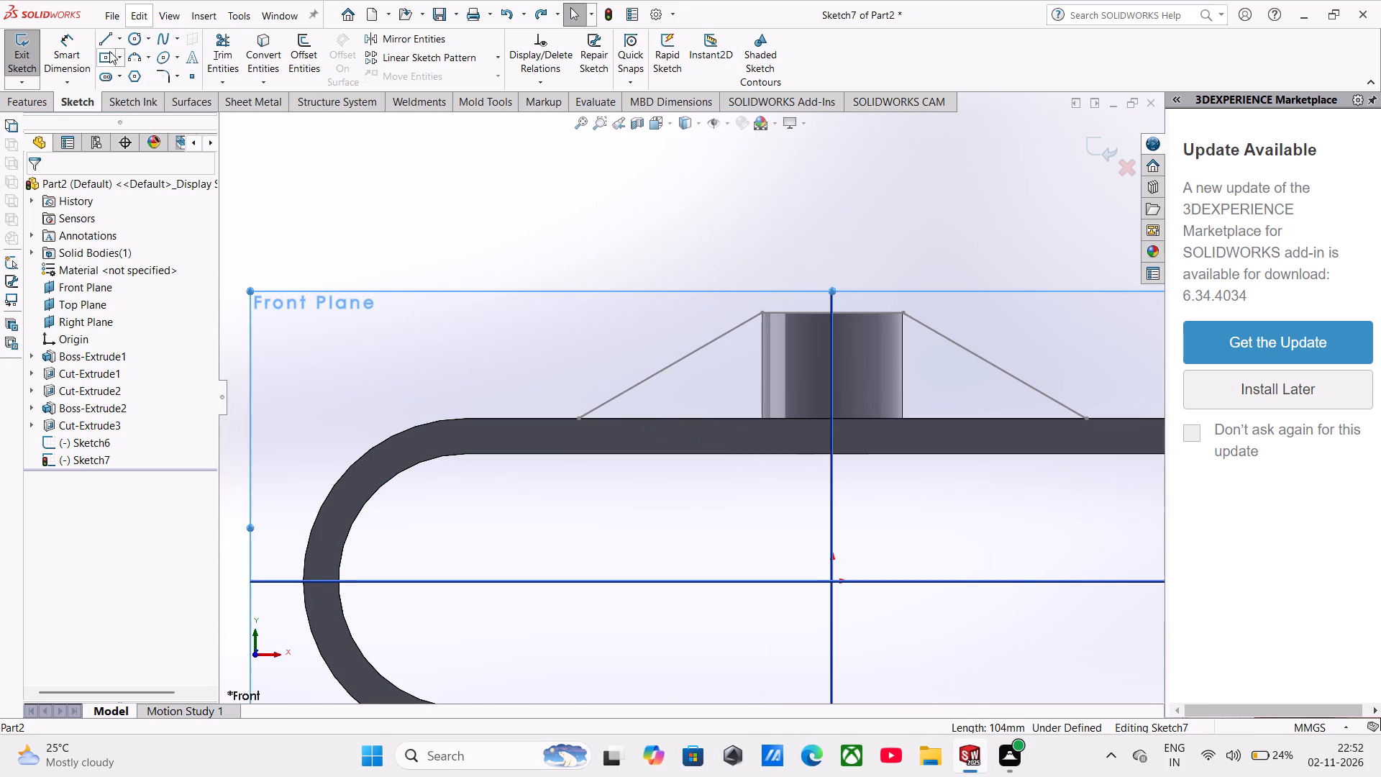
# Convert the ring's straight upper outer edge into a line in the Front Plane sketch.
pyautogui.click(263, 61)
pyautogui.click(695, 419)
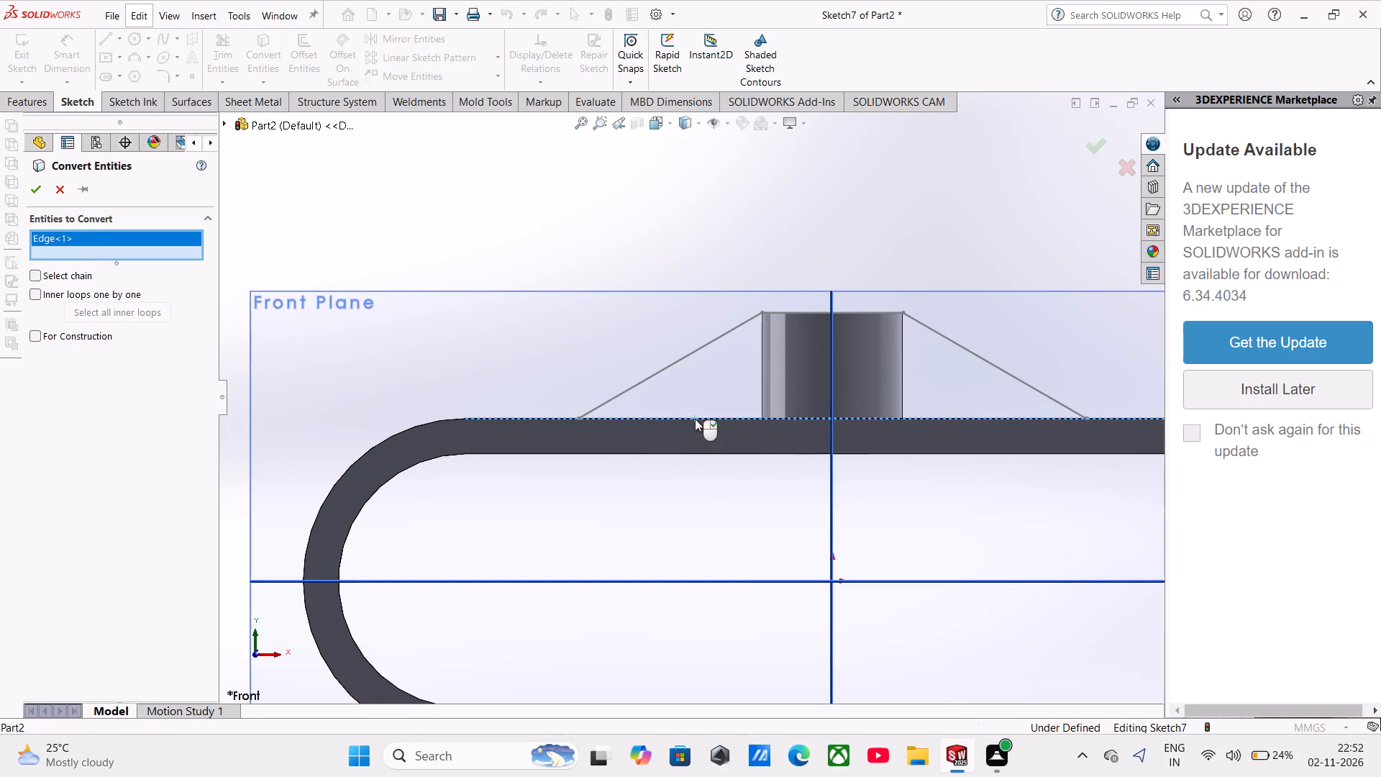
pyautogui.click(29, 186)
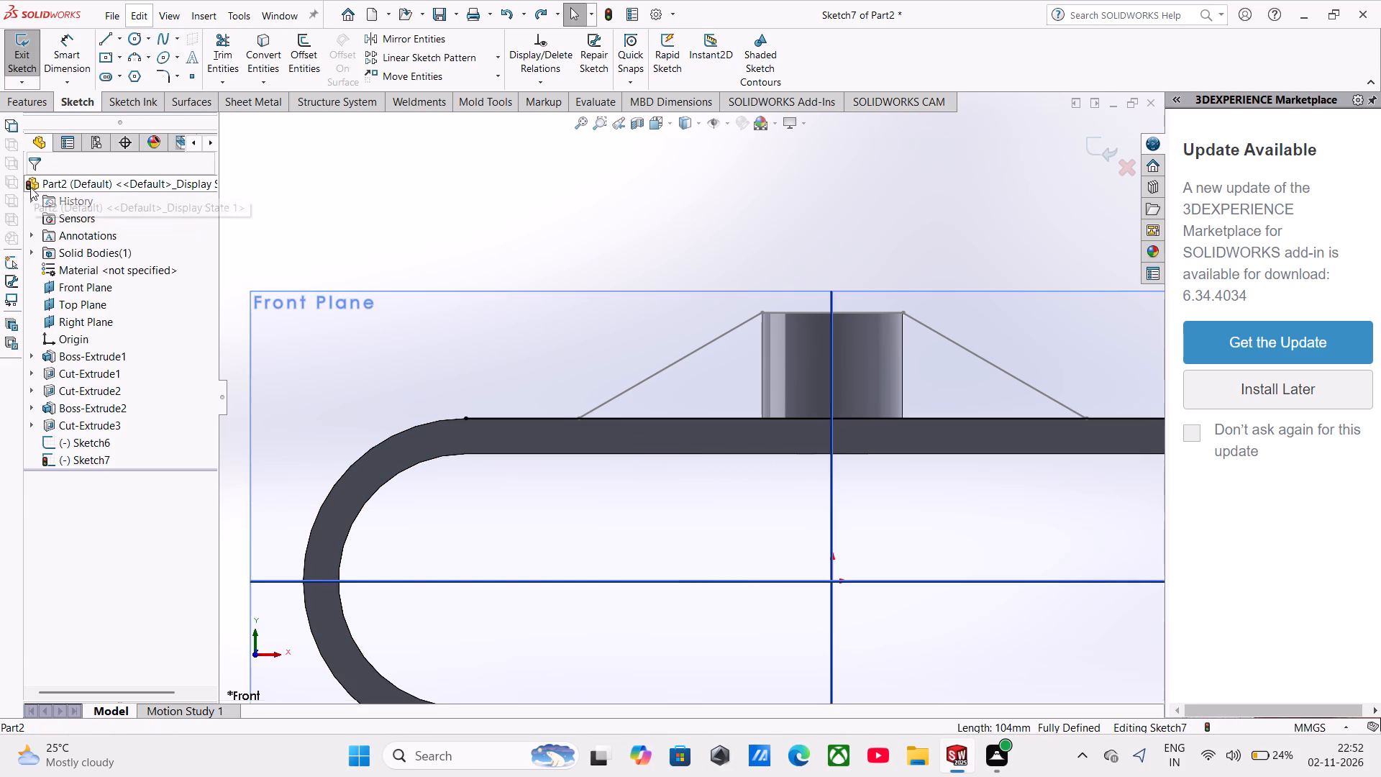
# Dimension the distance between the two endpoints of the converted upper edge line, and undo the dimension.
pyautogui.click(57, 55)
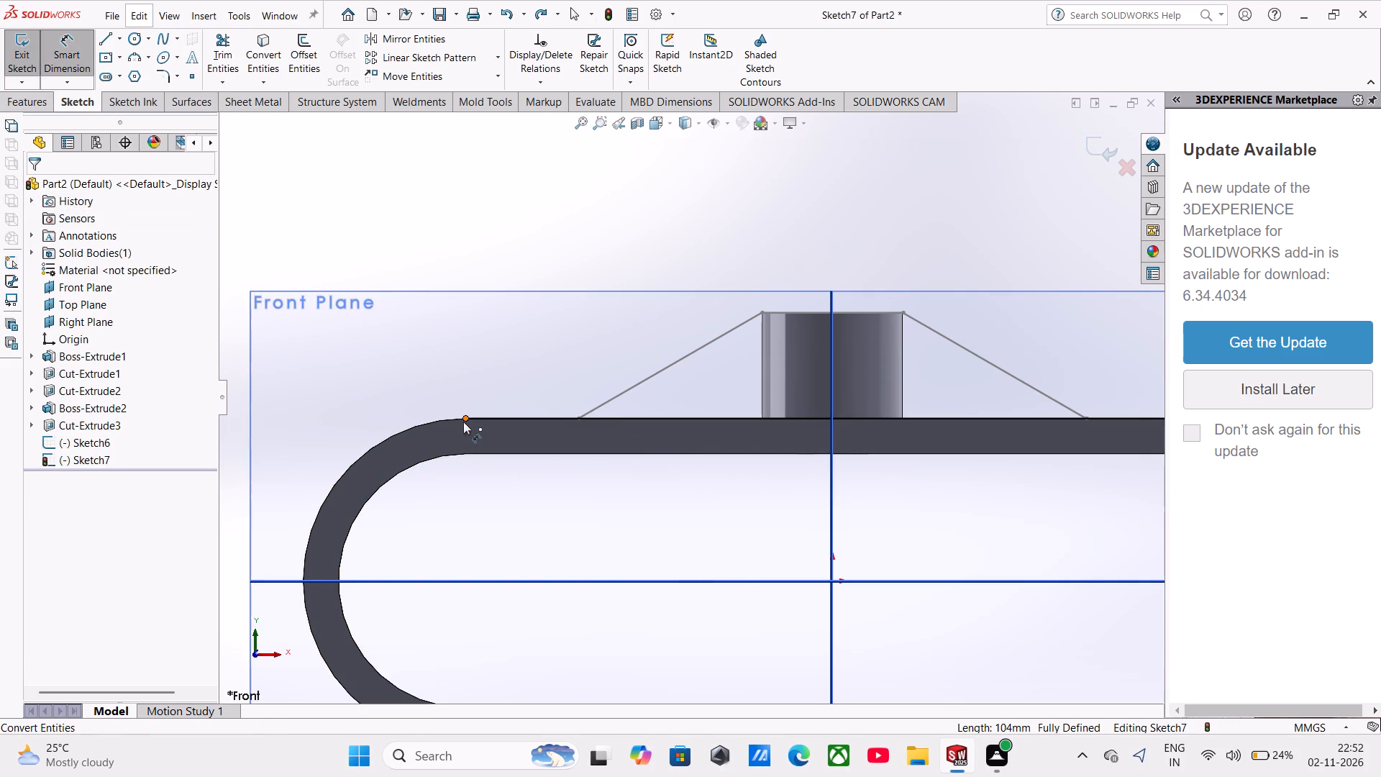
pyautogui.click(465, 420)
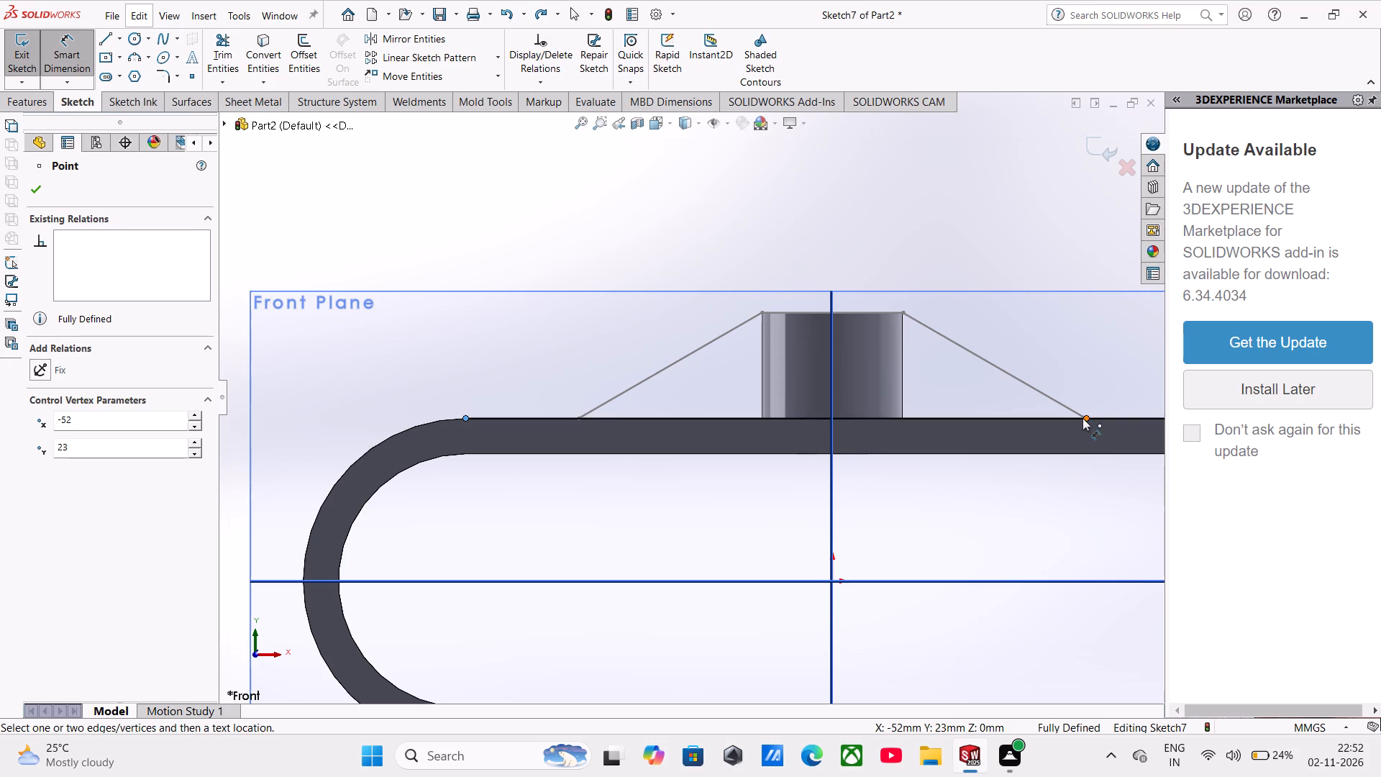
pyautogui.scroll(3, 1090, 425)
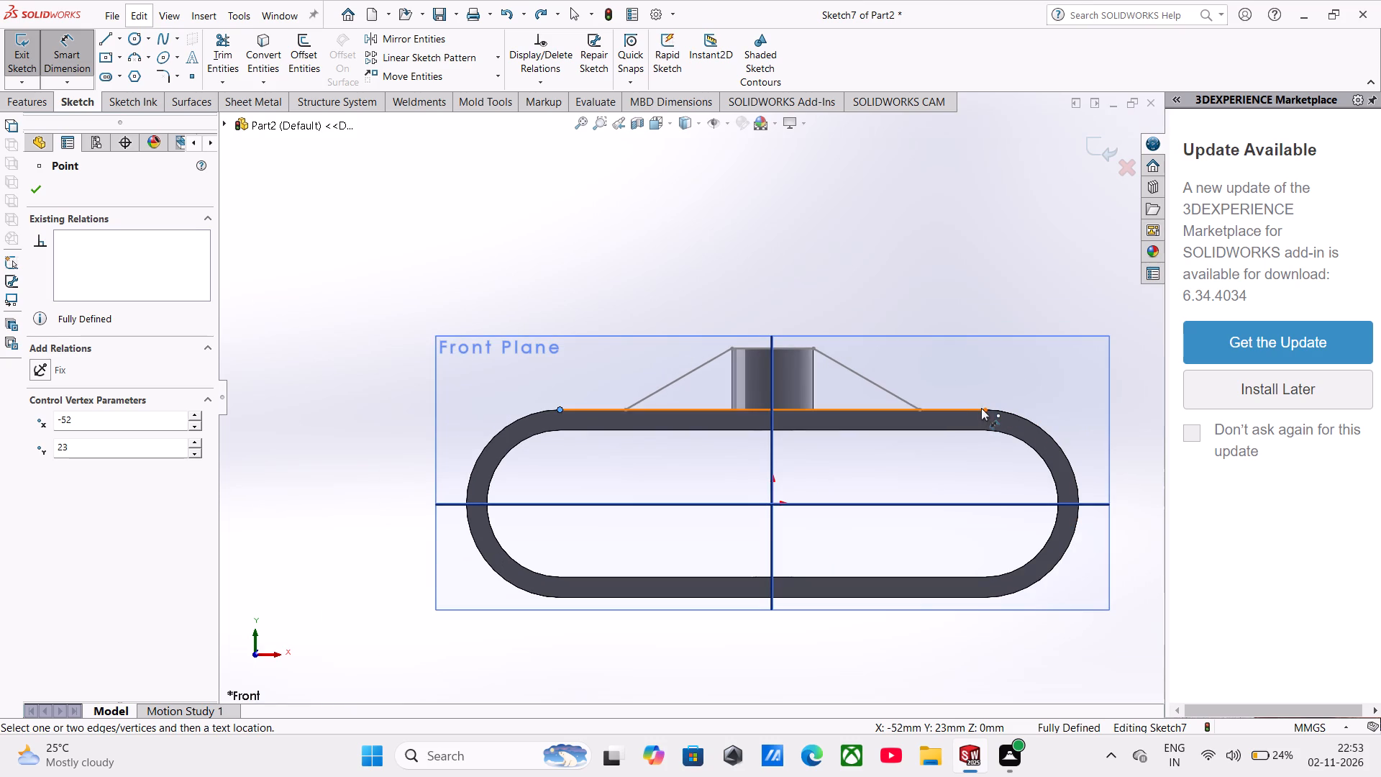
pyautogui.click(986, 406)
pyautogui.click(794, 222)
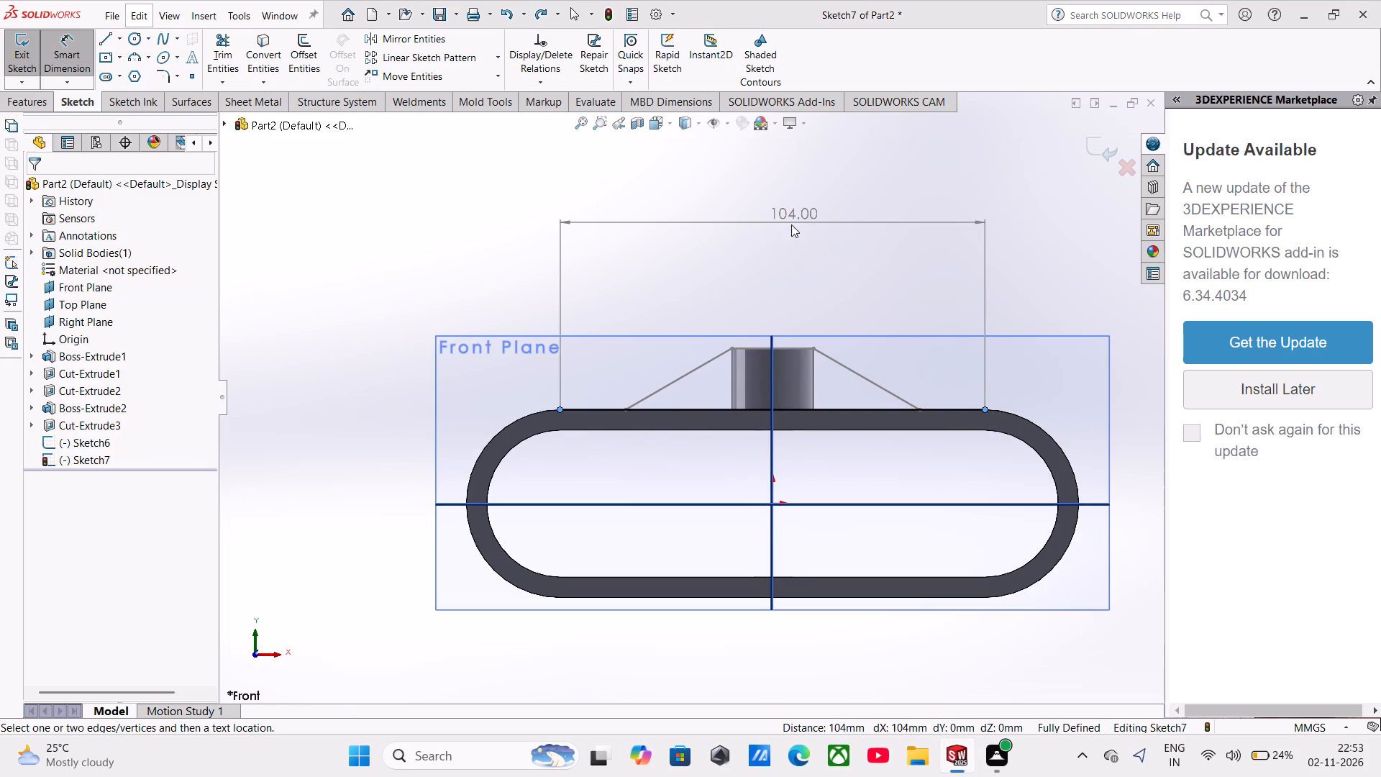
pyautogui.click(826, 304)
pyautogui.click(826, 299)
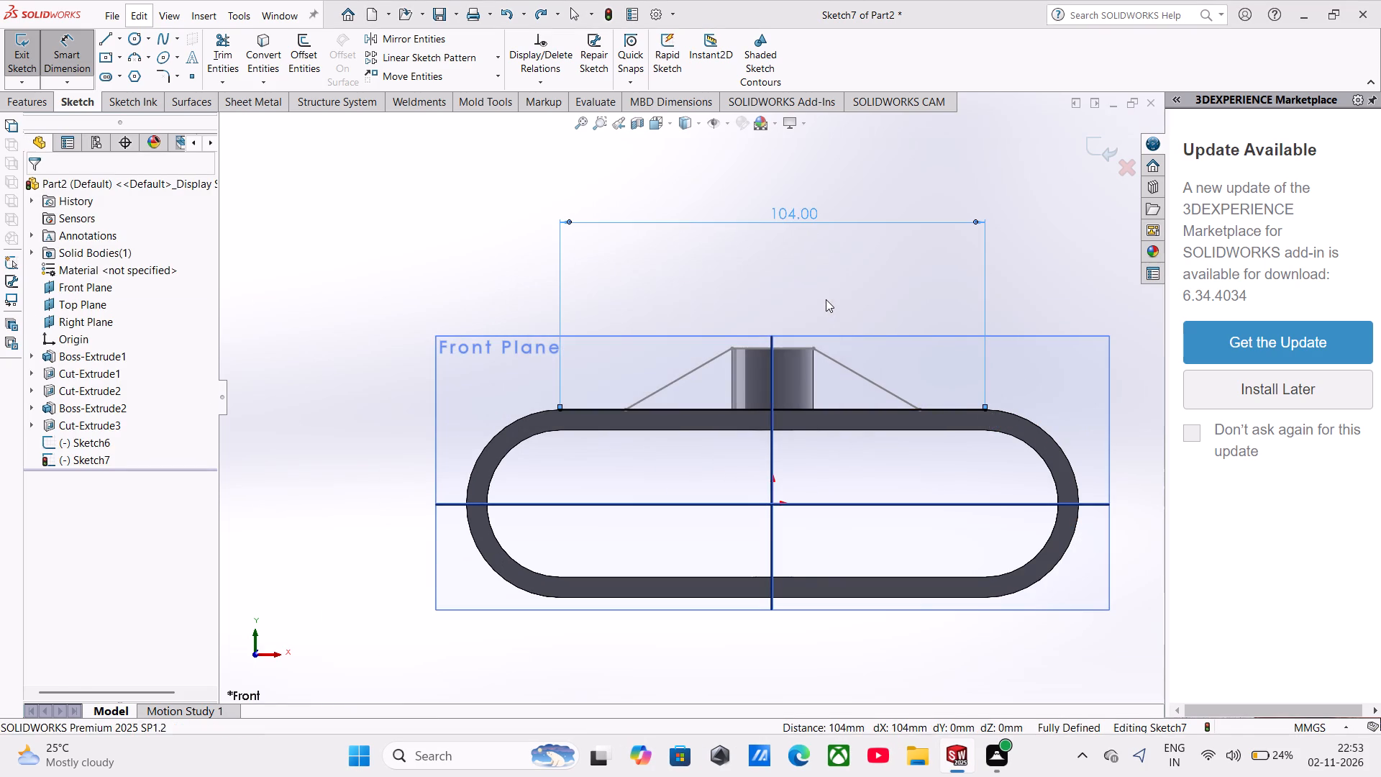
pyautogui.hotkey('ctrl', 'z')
# Undo the conversion of the ring's straight upper outer edge in the Front Plane sketch.
pyautogui.scroll(-1, 749, 391)
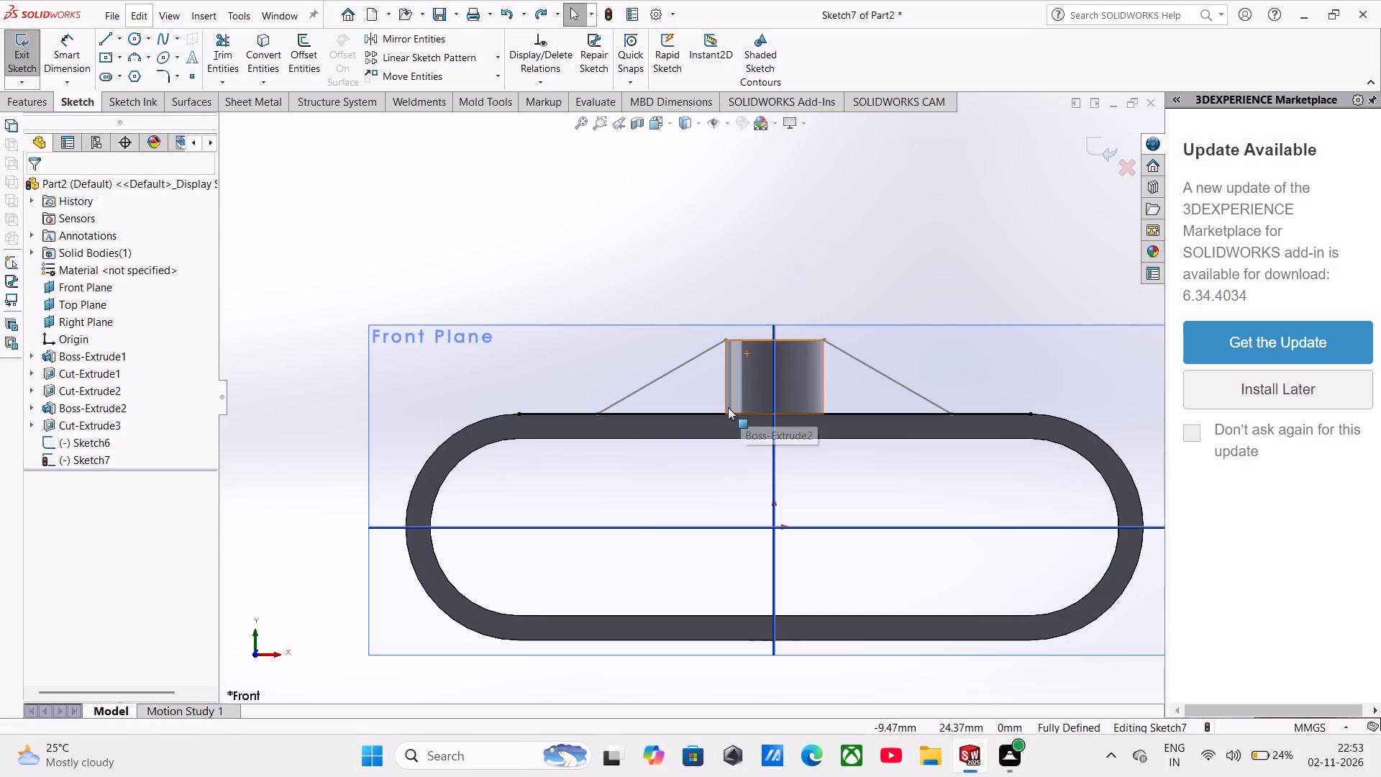
pyautogui.hotkey('ctrl', 'z')
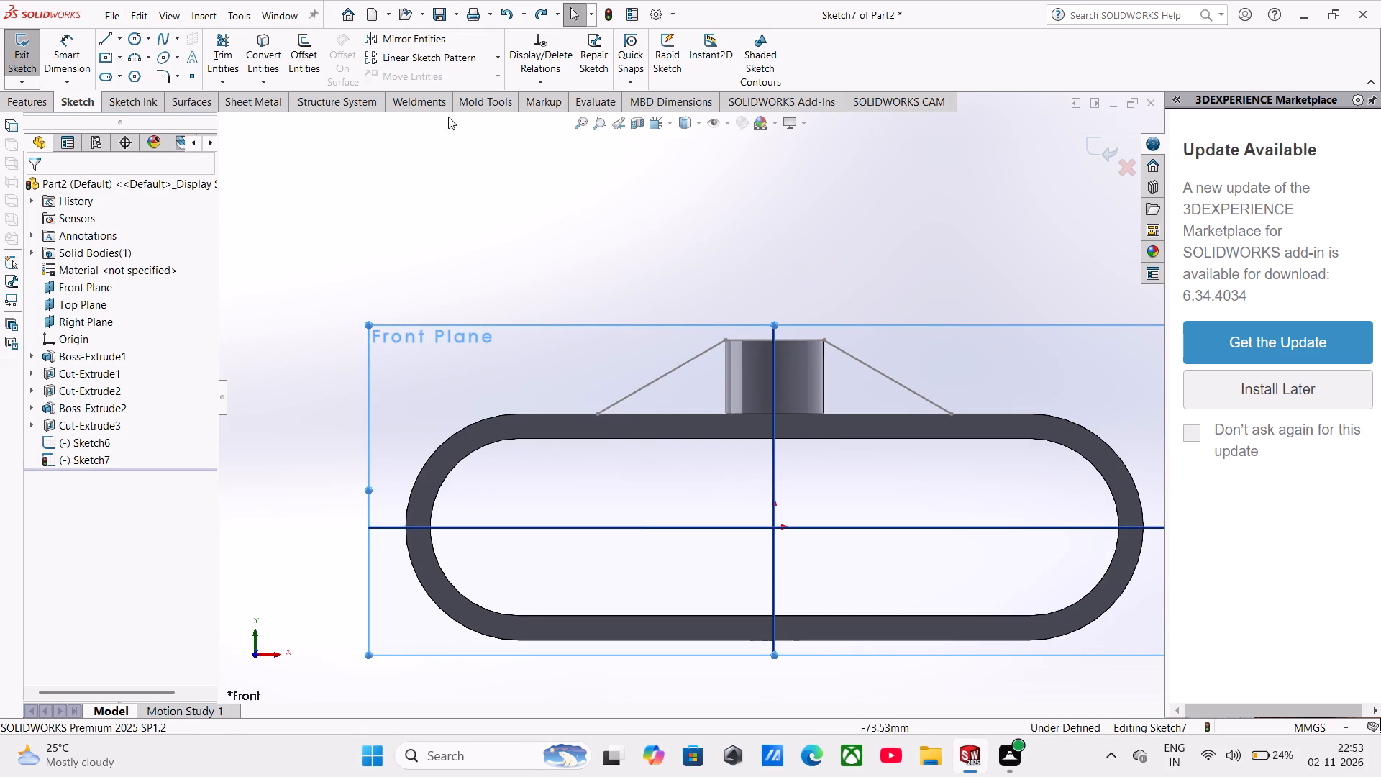
# Hide the reference planes and the leftover rib sketch in the model view.
pyautogui.click(717, 125)
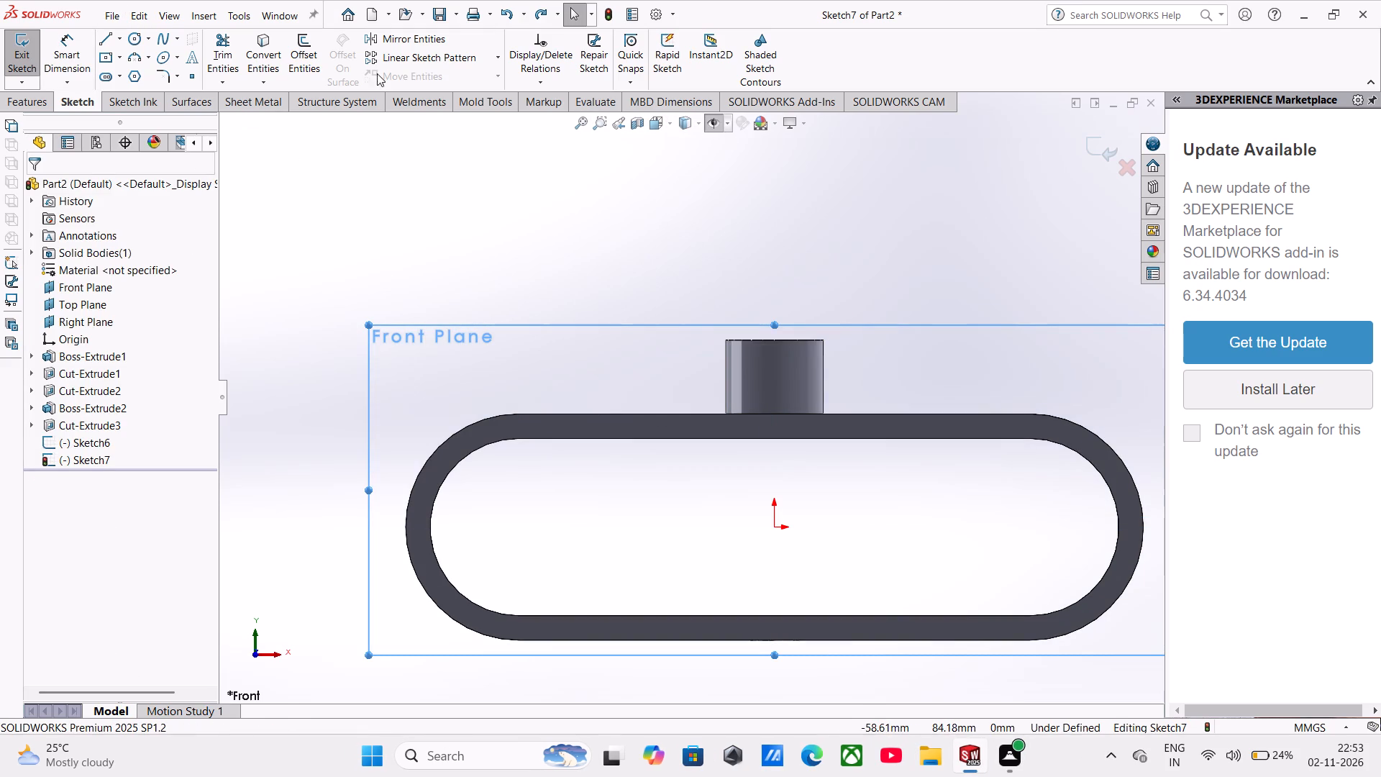
# Sketch a midpoint line centred below the boss, starting at the midpoint of the ring's straight upper outer edge.
pyautogui.click(122, 41)
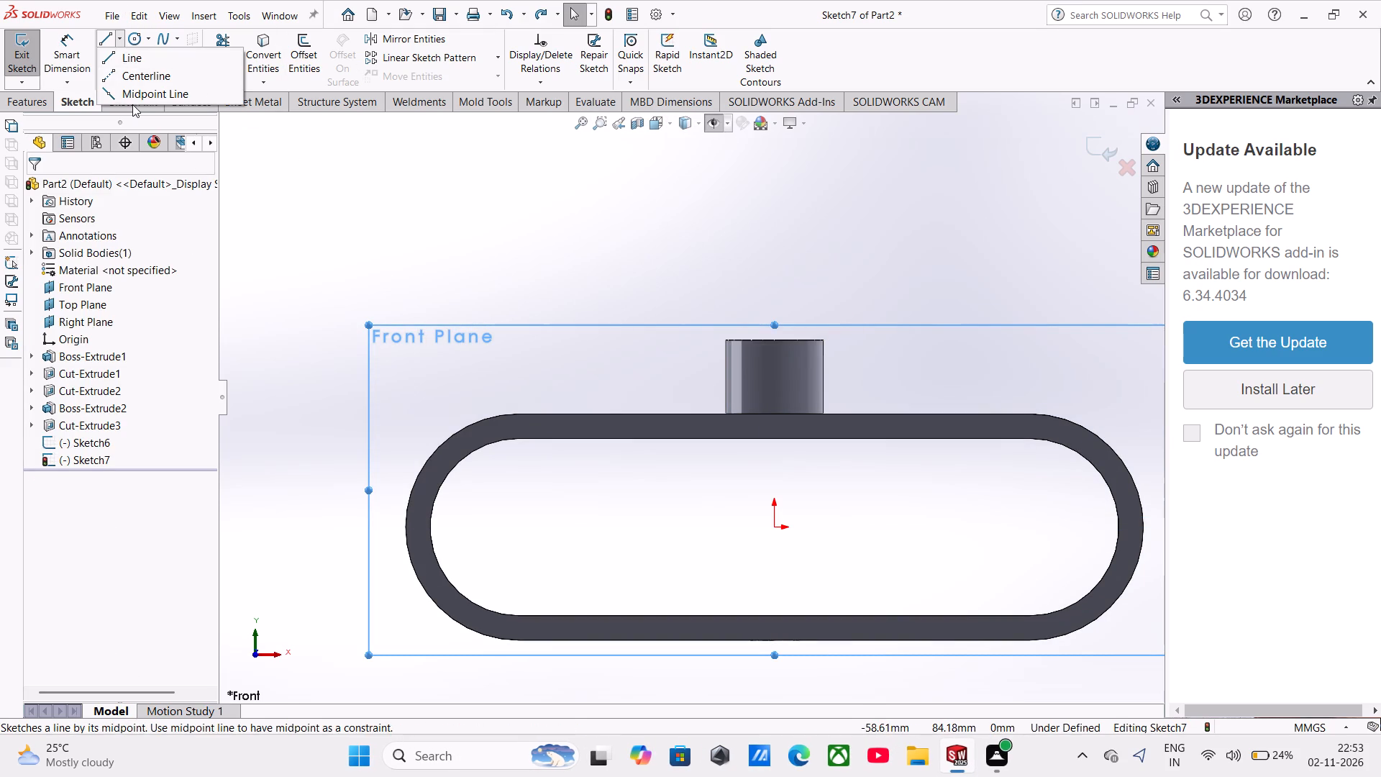
pyautogui.click(132, 97)
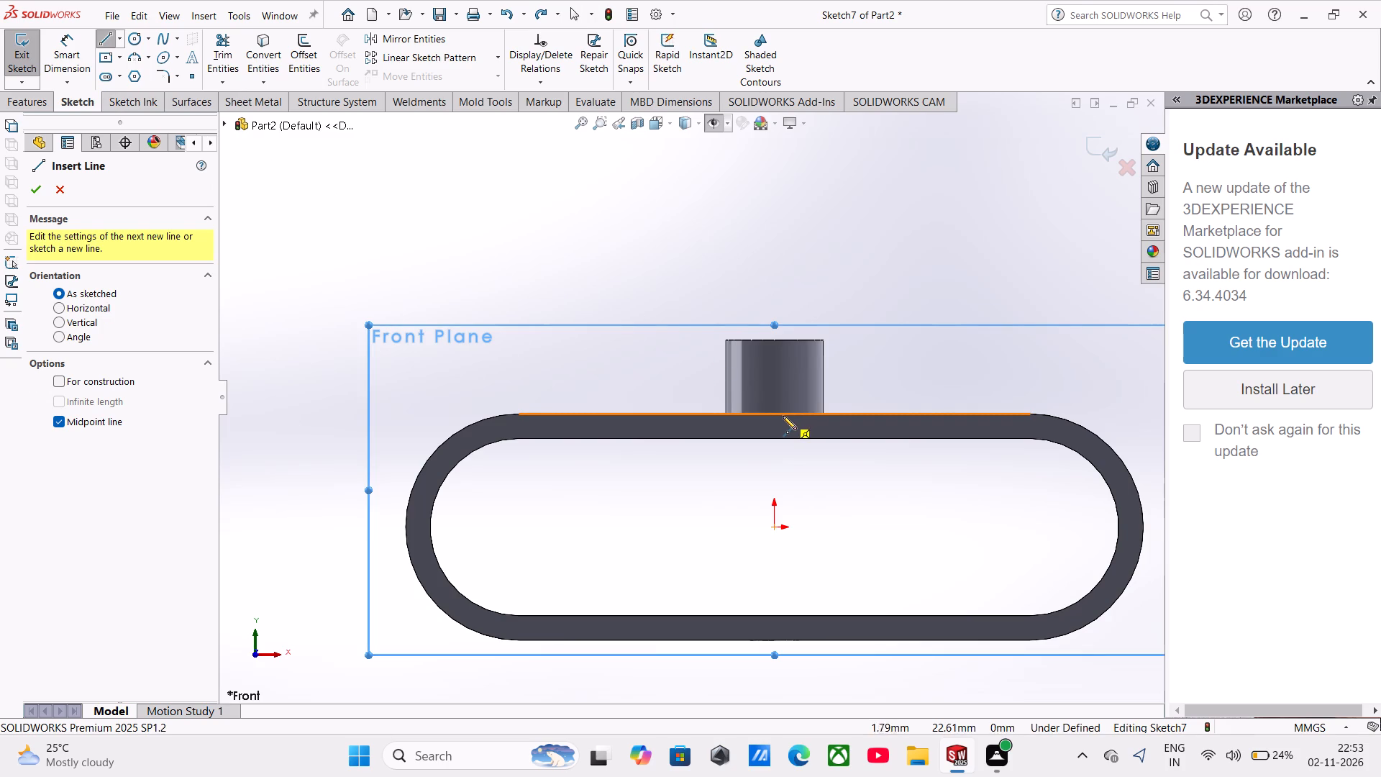
pyautogui.click(776, 416)
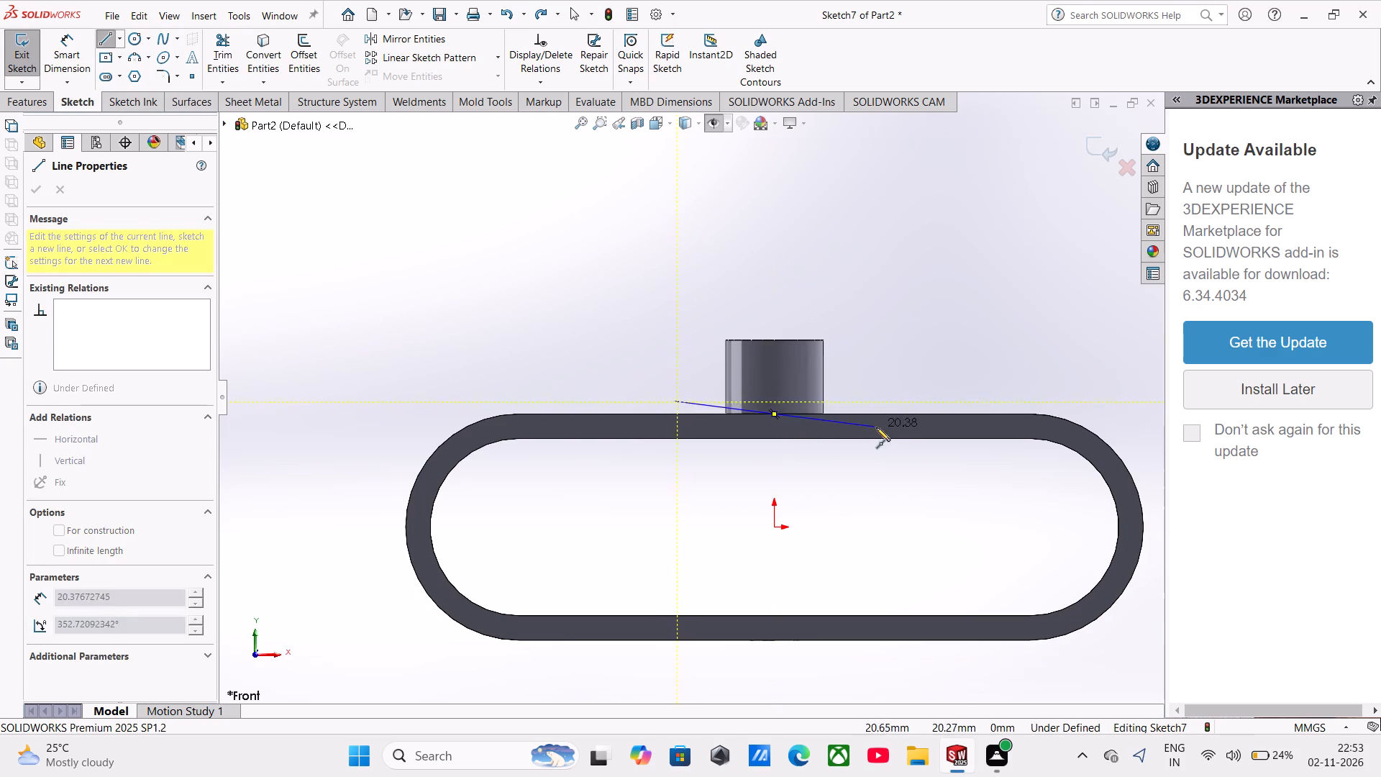
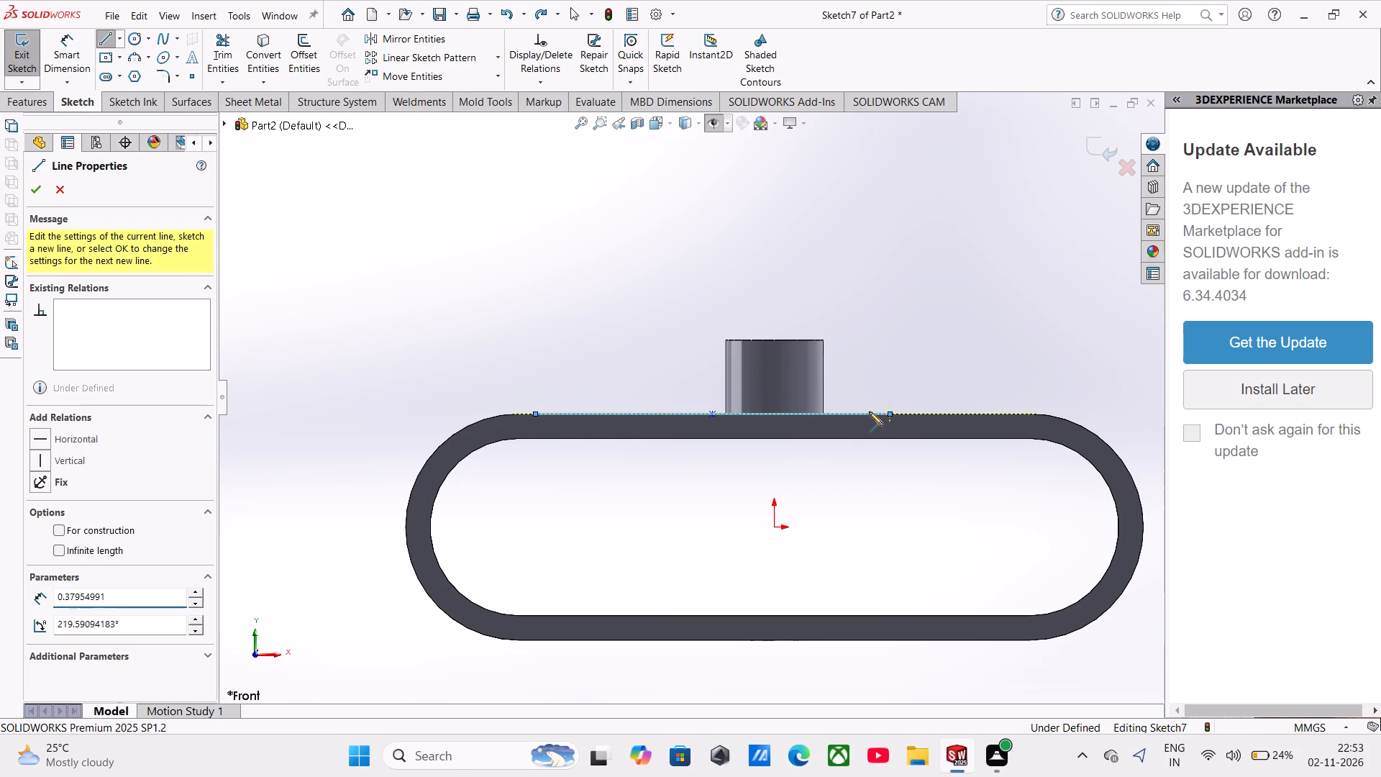
# Undo the midpoint line sketched along the ring's straight upper outer edge.
pyautogui.press('Escape')
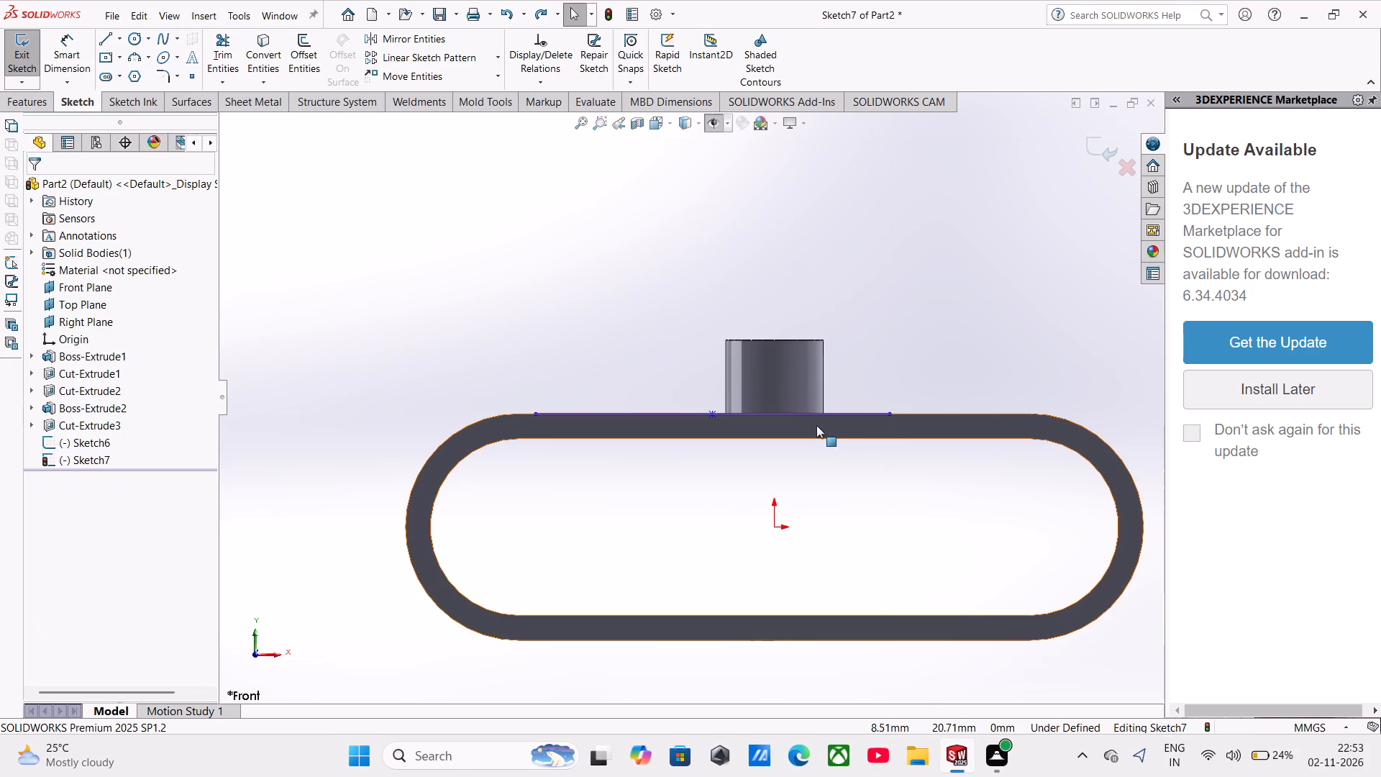
pyautogui.hotkey('ctrl', 'z')
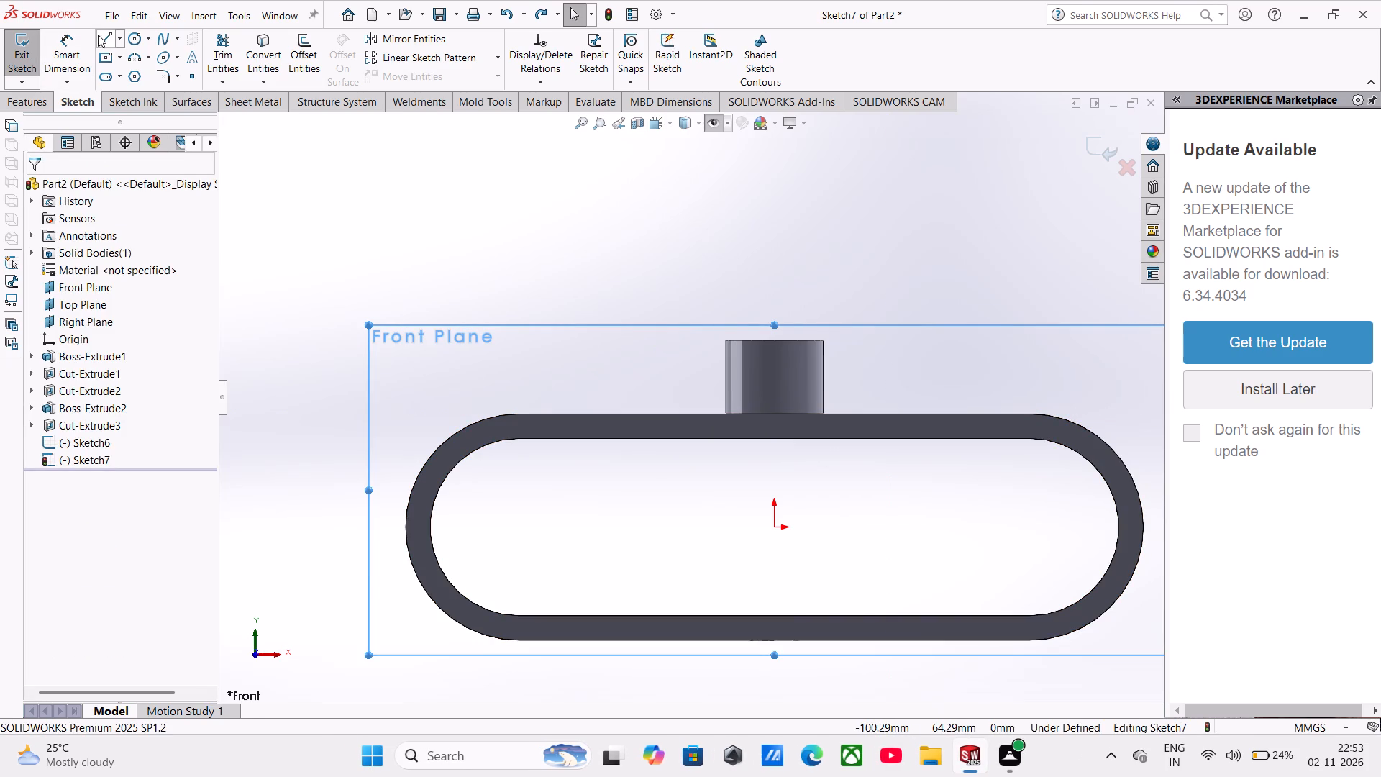
# Sketch a horizontal line from the midpoint of the ring's straight upper outer edge, extending toward +X past the edge's end.
pyautogui.click(100, 37)
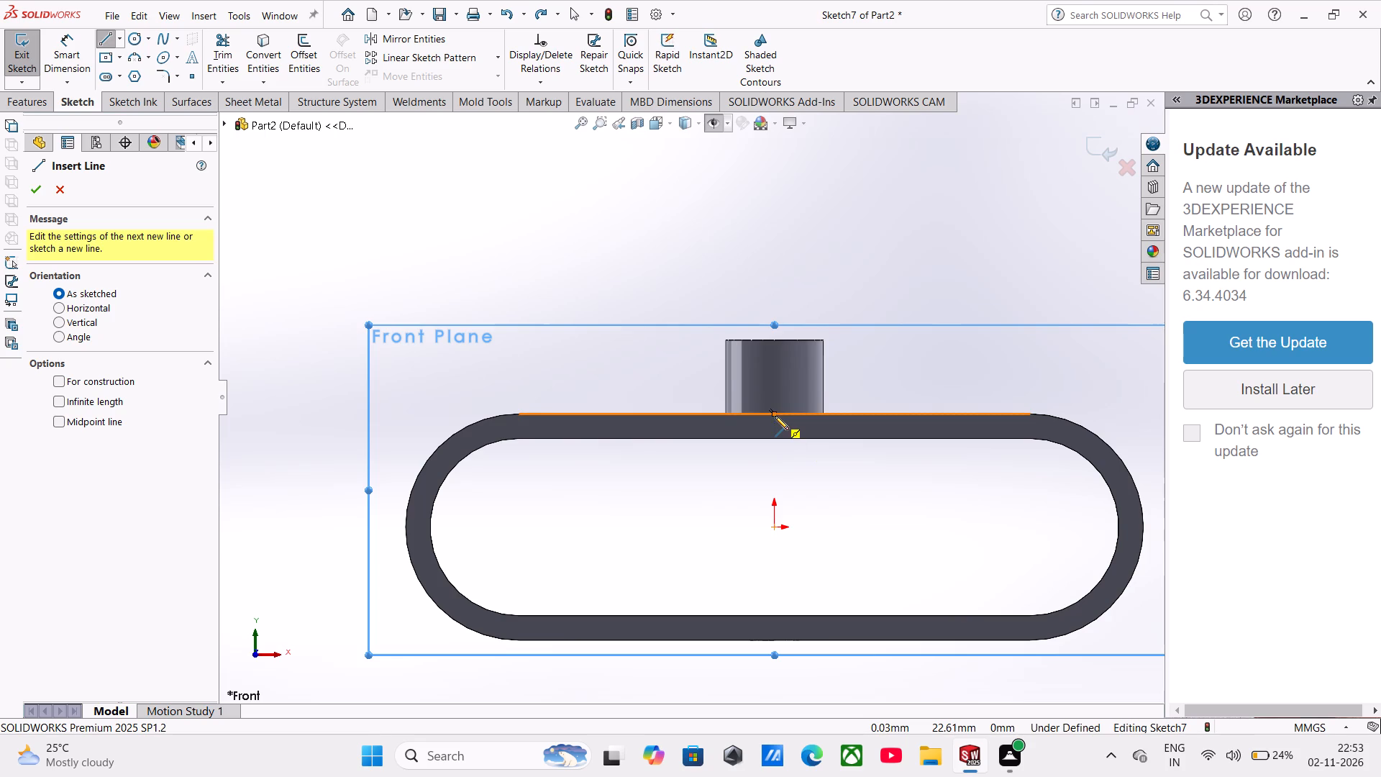
pyautogui.click(775, 416)
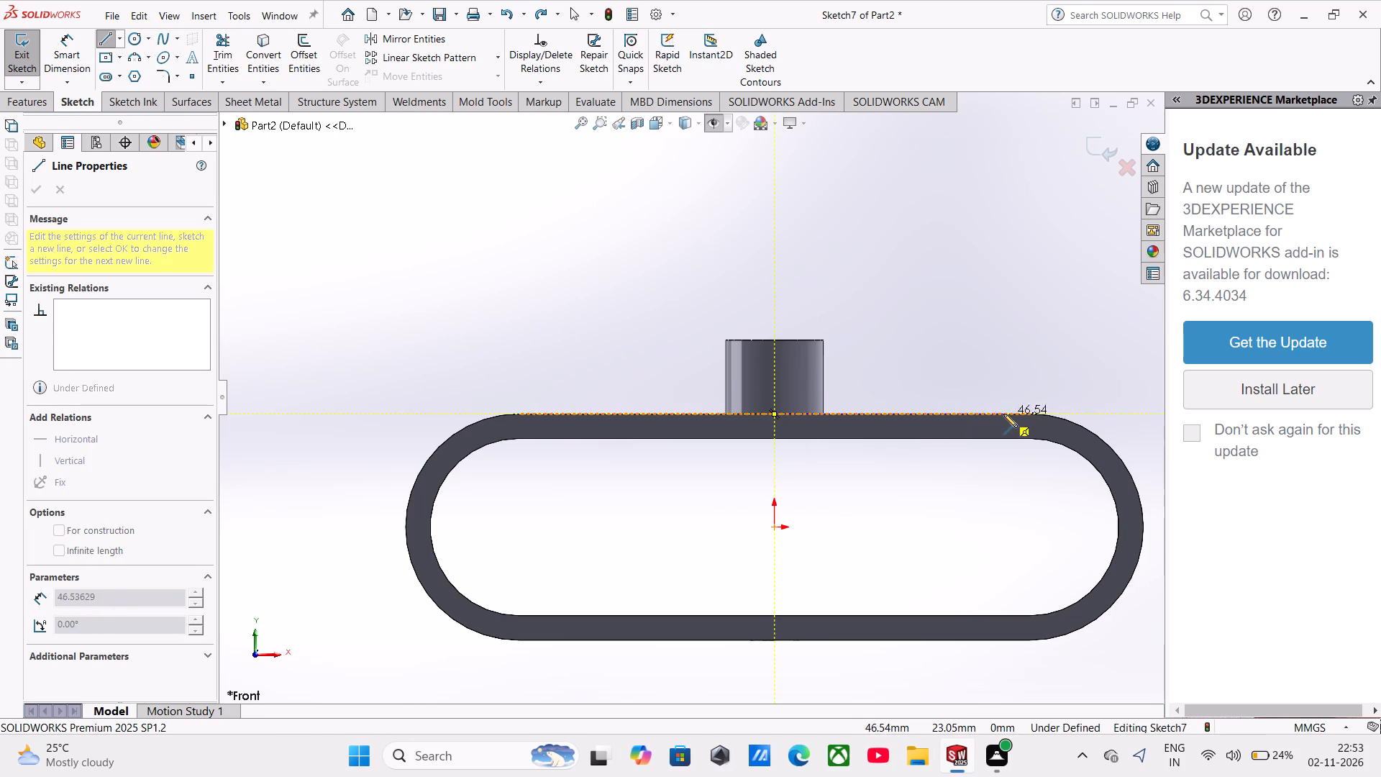
pyautogui.click(1128, 413)
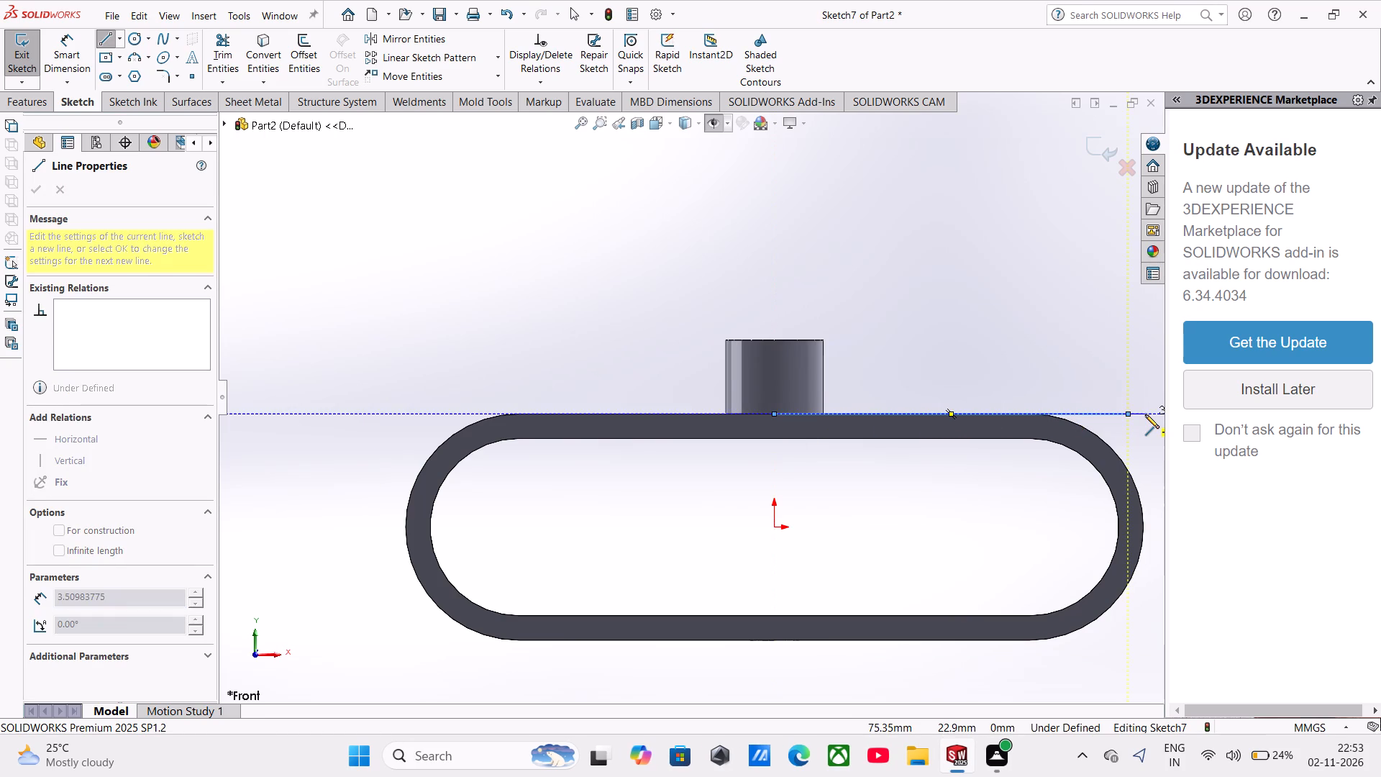
pyautogui.press('Escape')
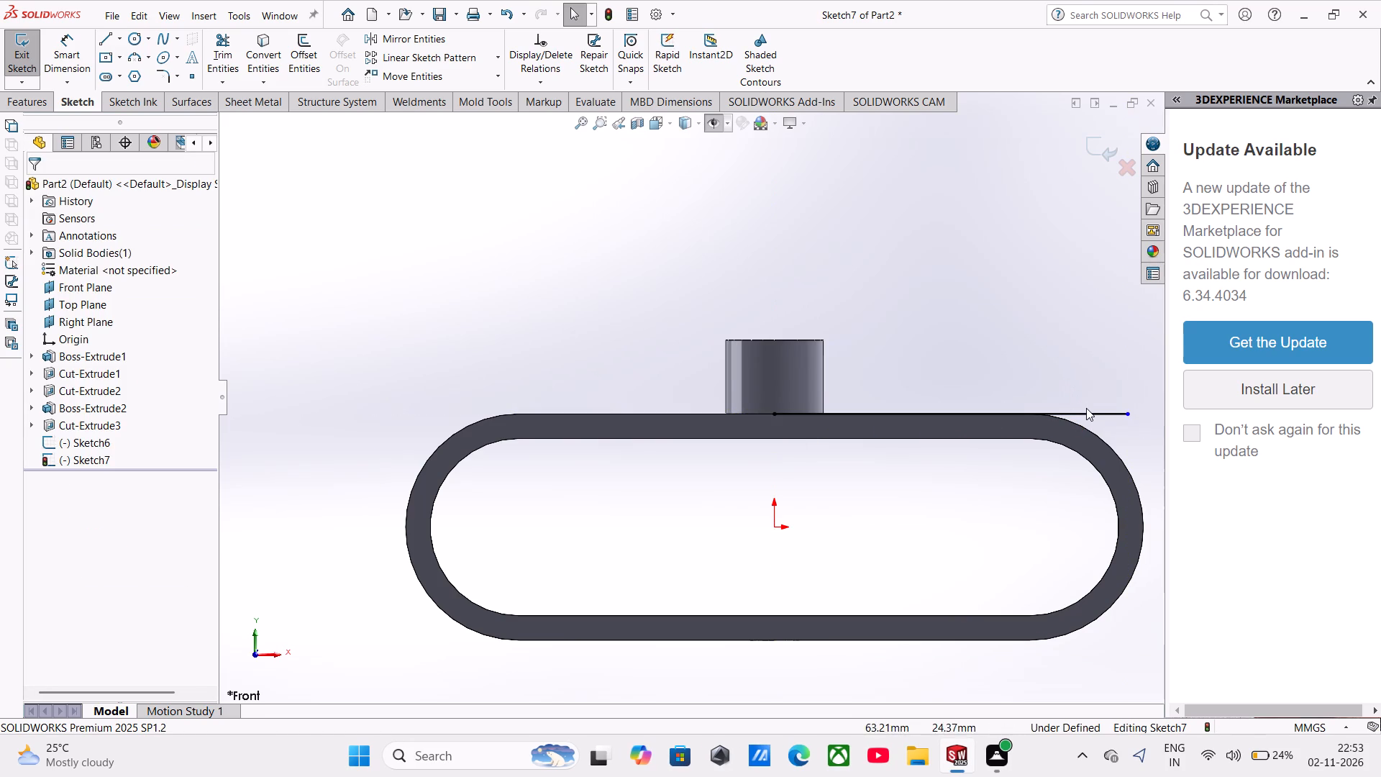
# Select the new horizontal line extending from below the boss past the ring's rounded end.
pyautogui.click(1087, 413)
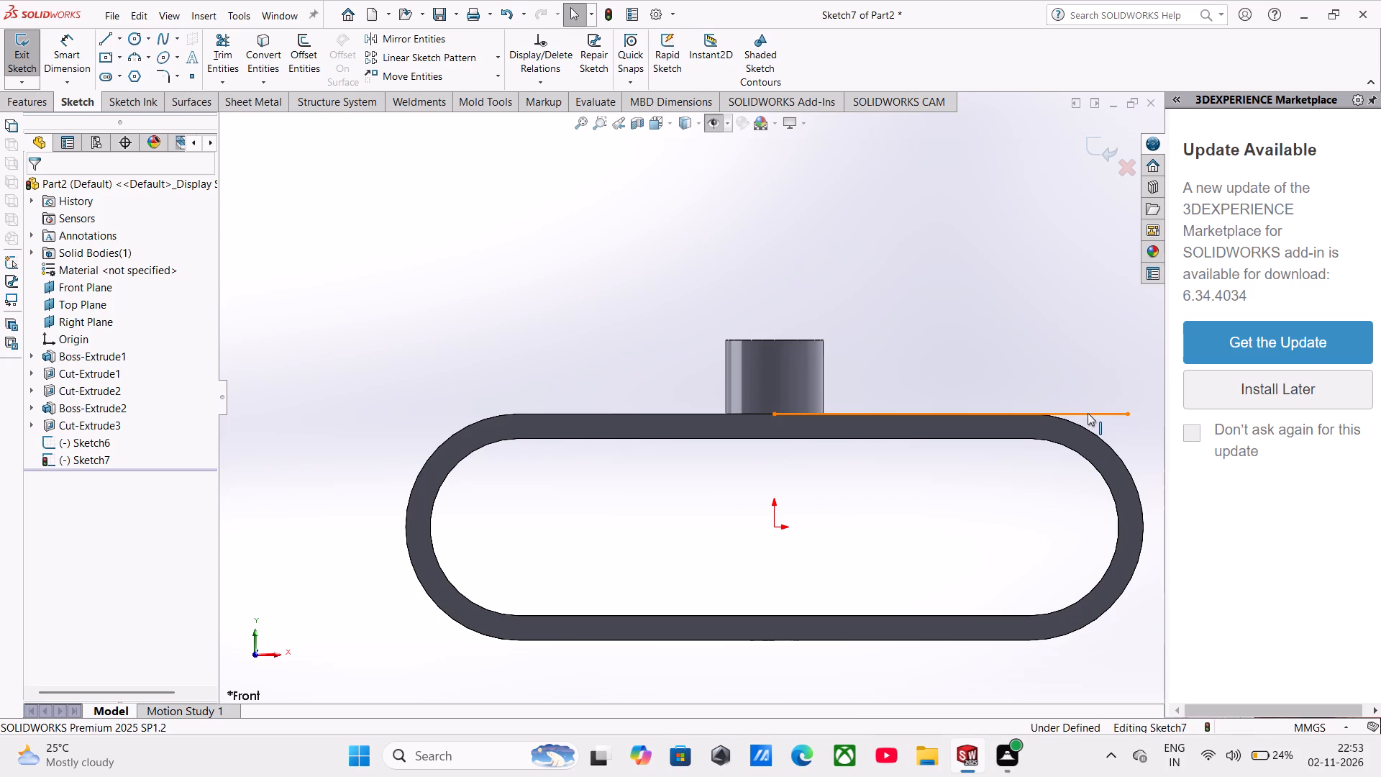
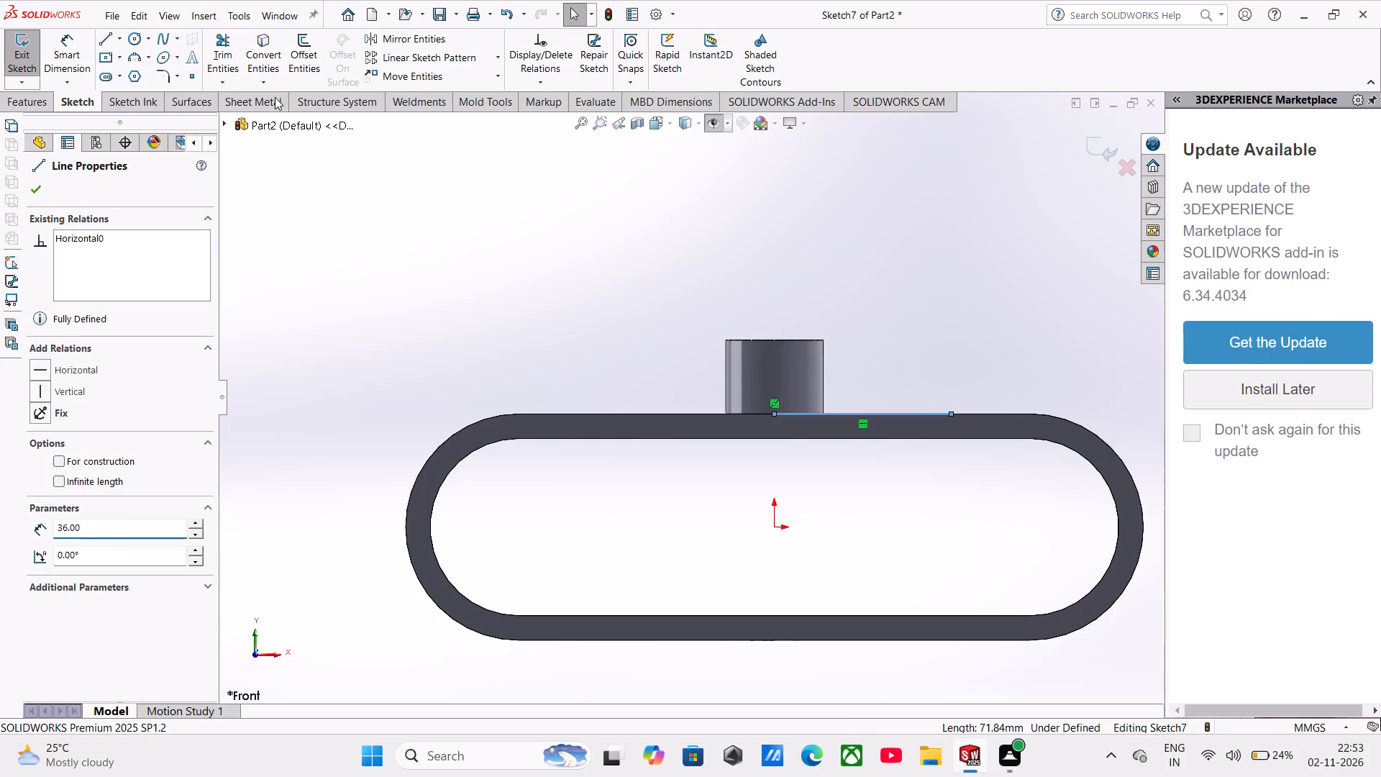
# Mirror the 36 mm horizontal sketch line about the Right Plane, keeping the original.
pyautogui.click(391, 44)
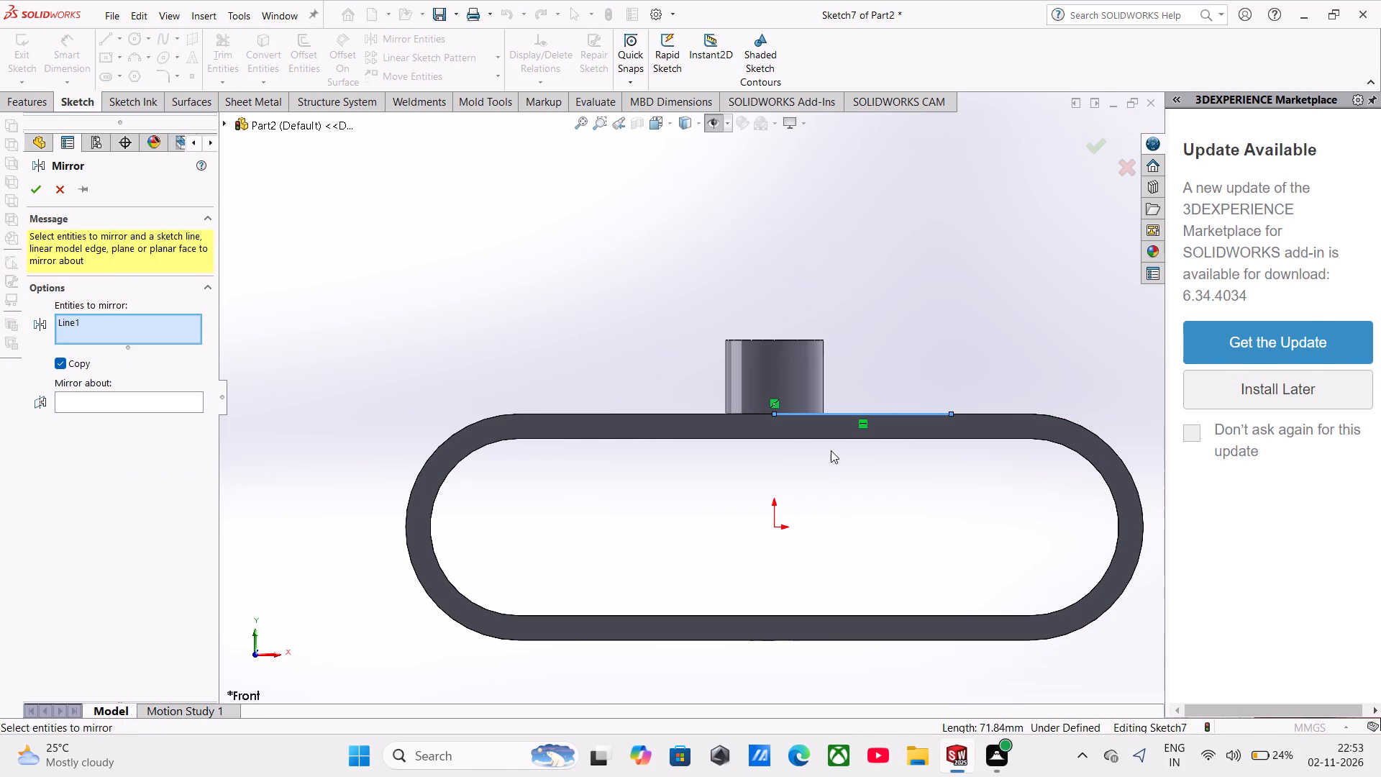
pyautogui.click(127, 398)
pyautogui.click(223, 123)
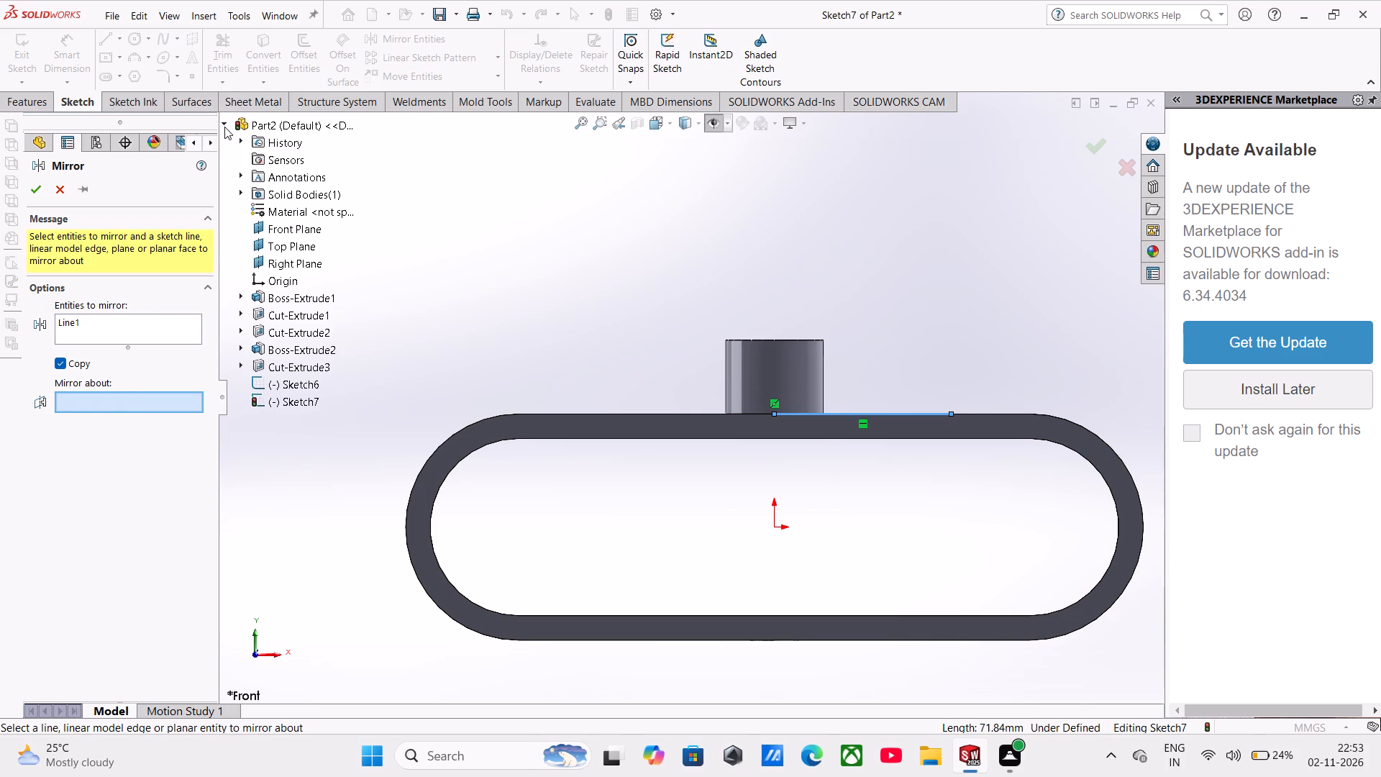
pyautogui.click(270, 259)
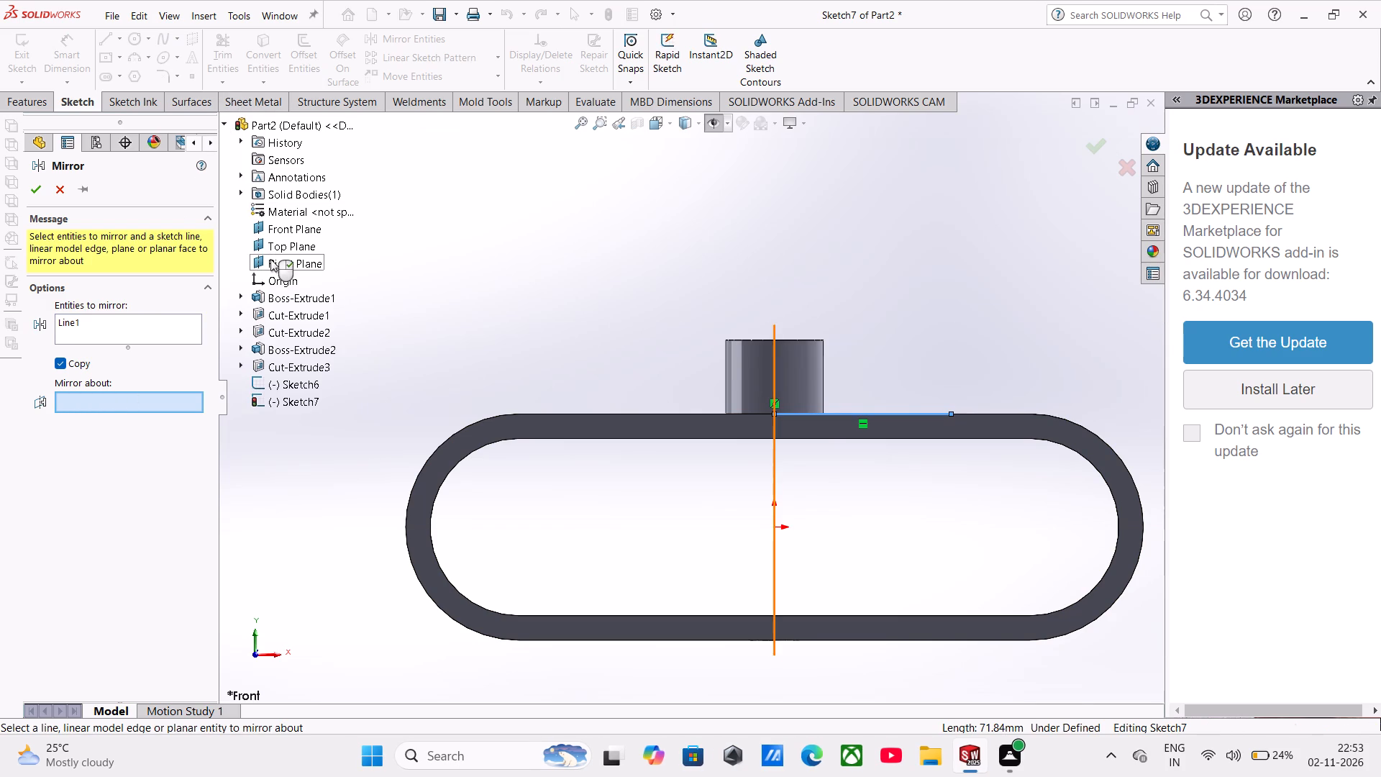
pyautogui.click(40, 196)
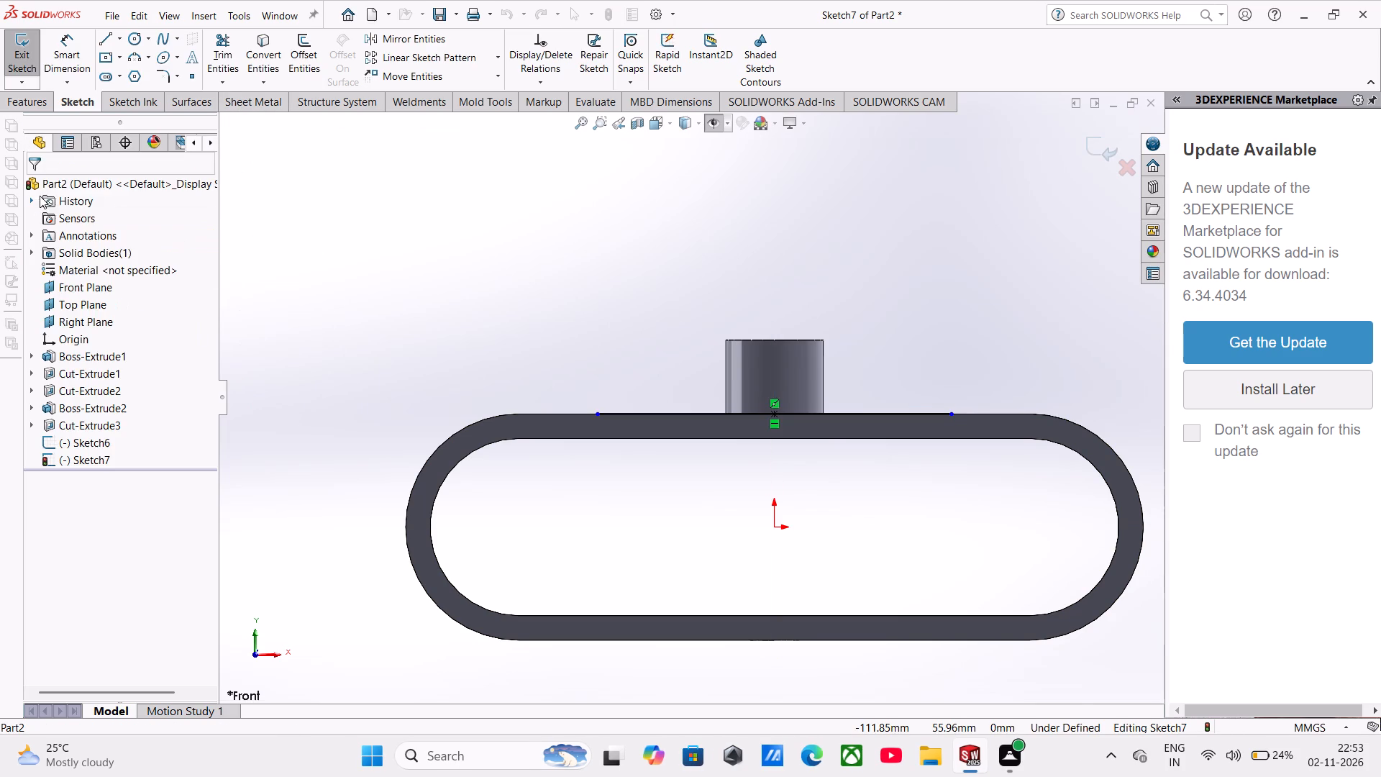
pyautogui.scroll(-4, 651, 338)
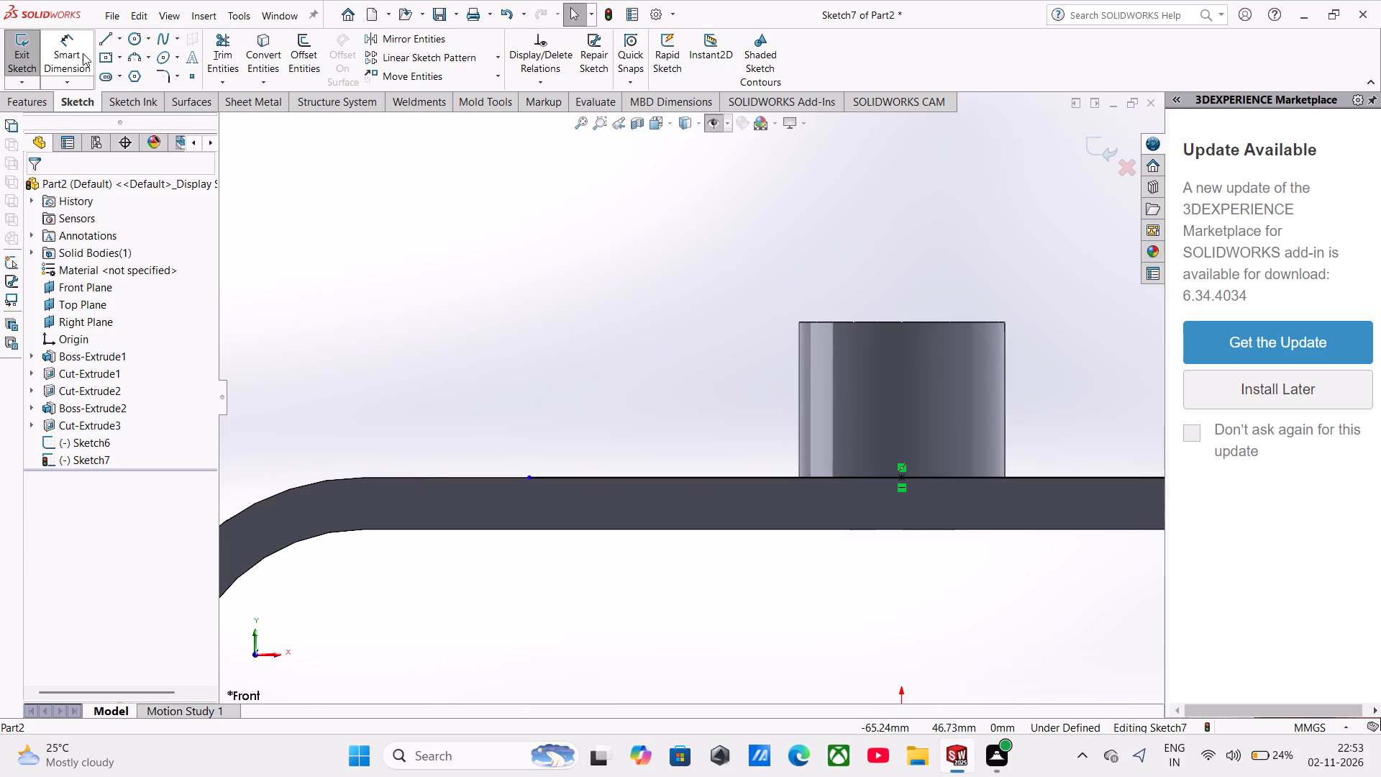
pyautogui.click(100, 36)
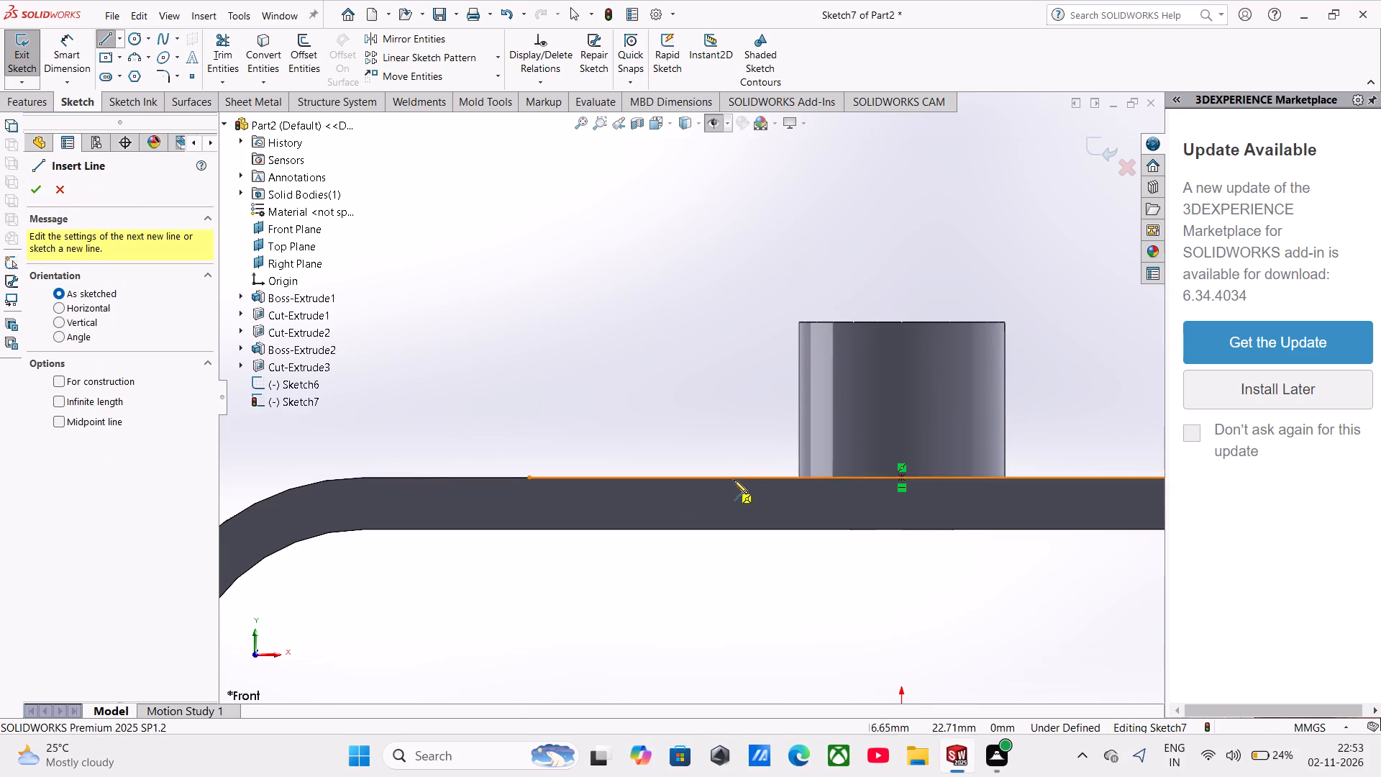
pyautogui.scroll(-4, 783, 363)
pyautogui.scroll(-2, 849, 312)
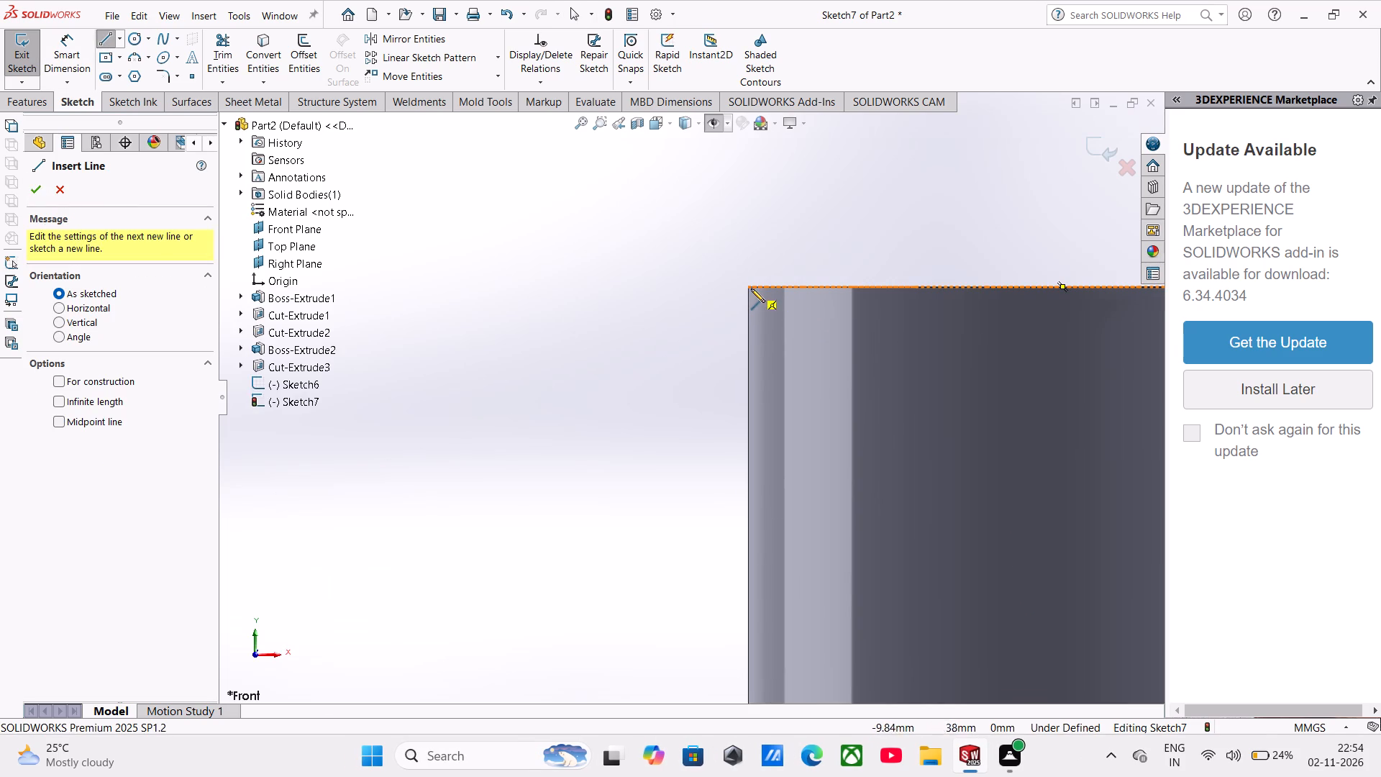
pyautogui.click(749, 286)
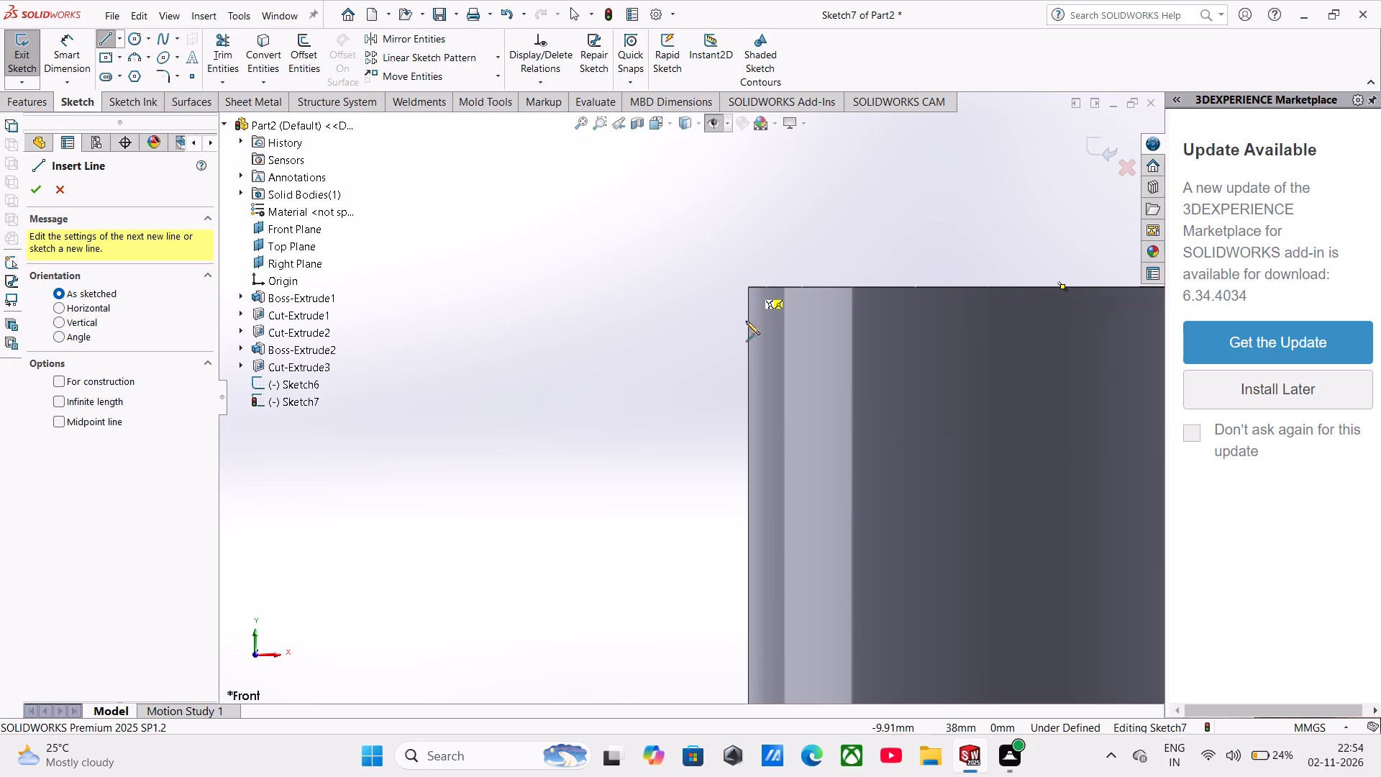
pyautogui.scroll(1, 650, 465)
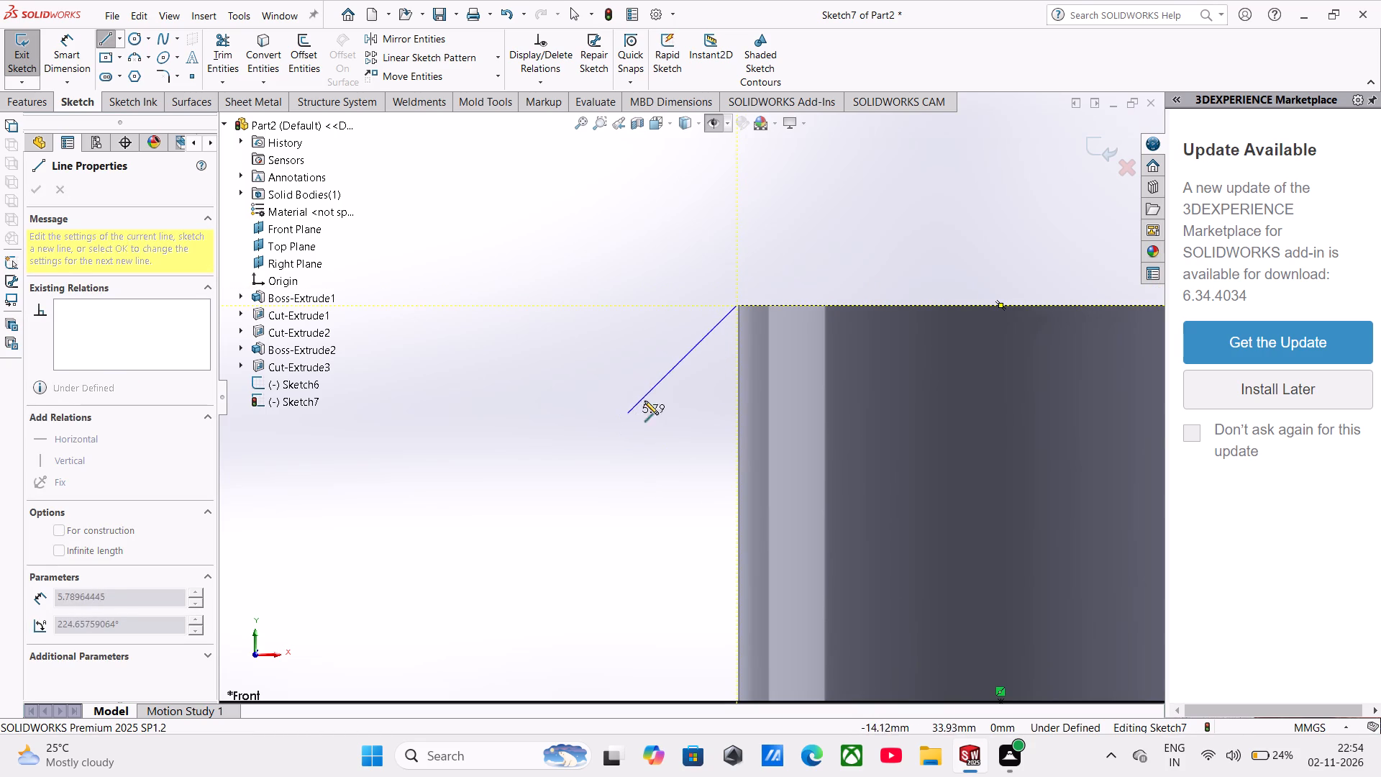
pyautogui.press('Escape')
# Convert the boss's circular top outer edge into the sketch as a horizontal line.
pyautogui.scroll(-4, 755, 299)
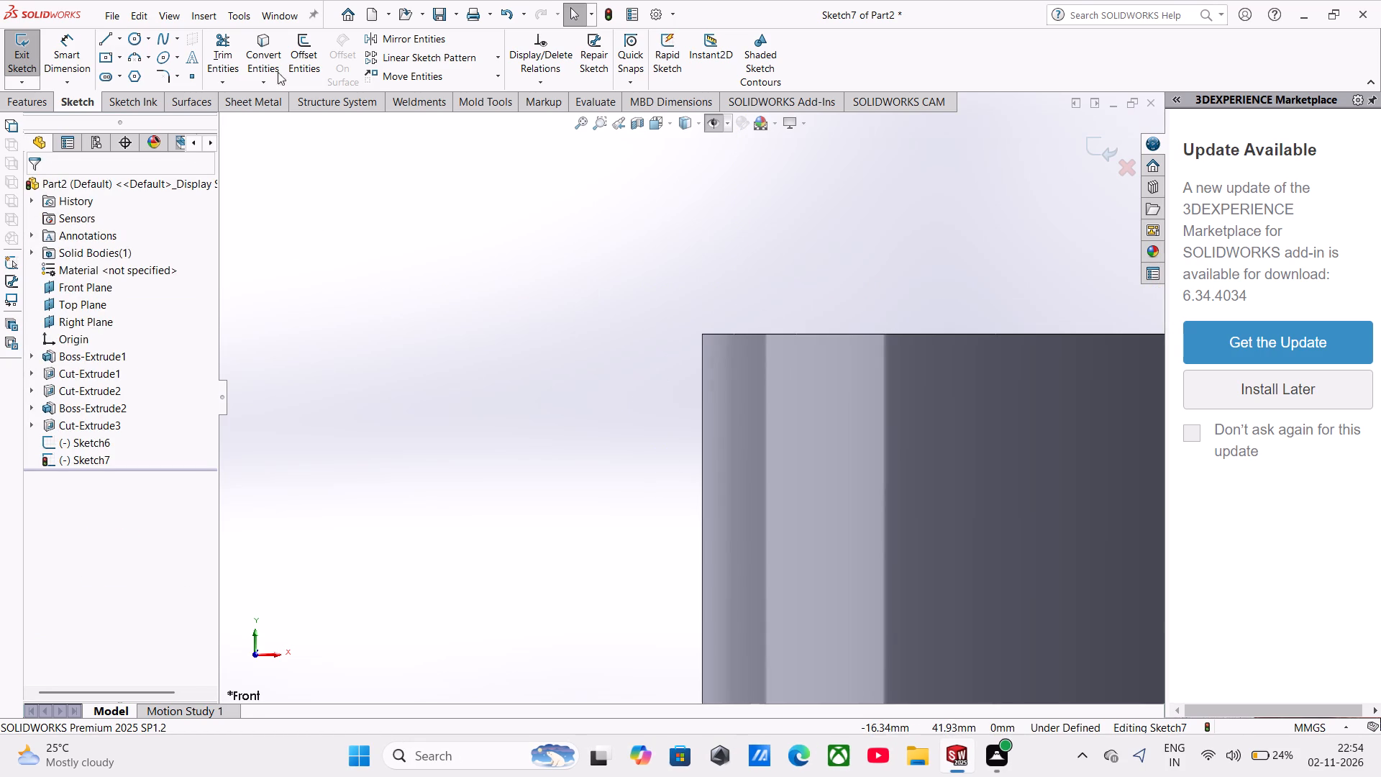
pyautogui.click(261, 61)
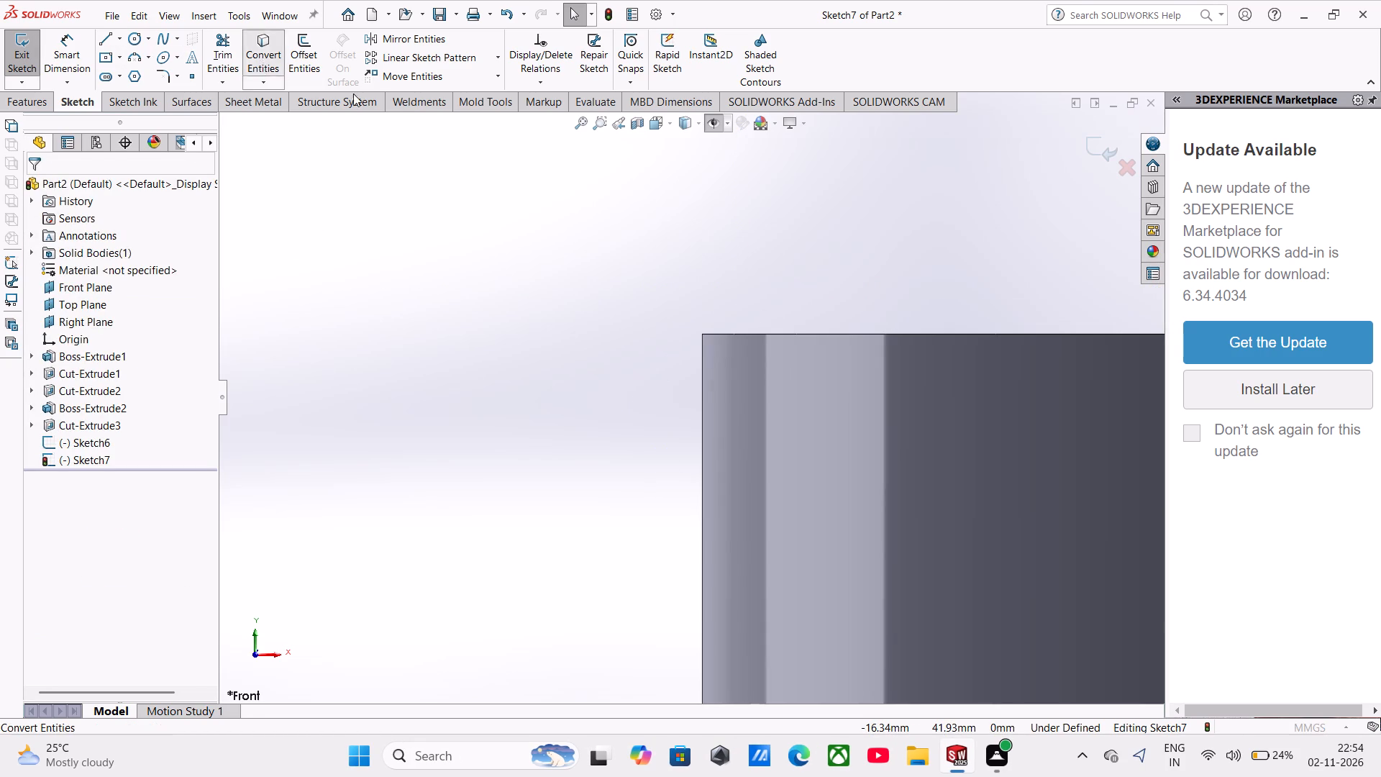
pyautogui.click(848, 335)
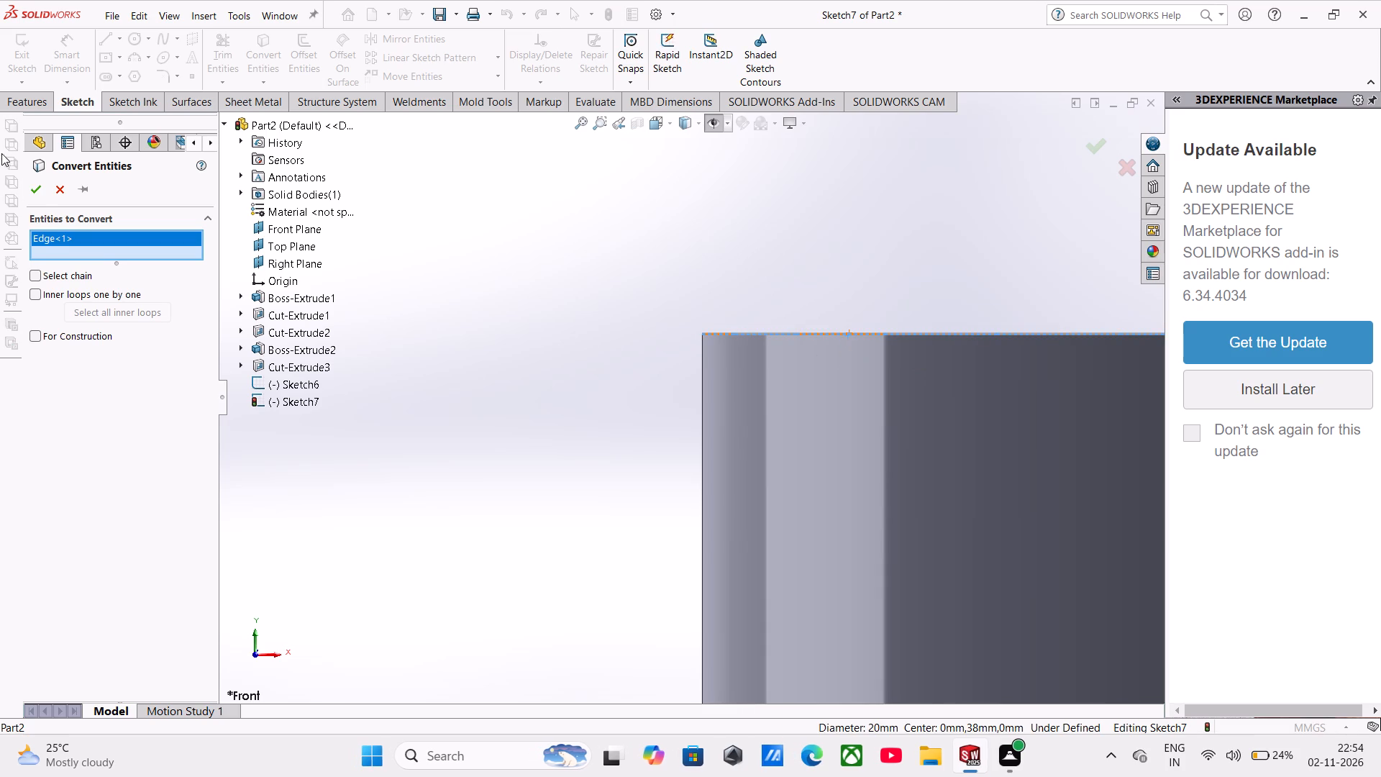
pyautogui.click(42, 194)
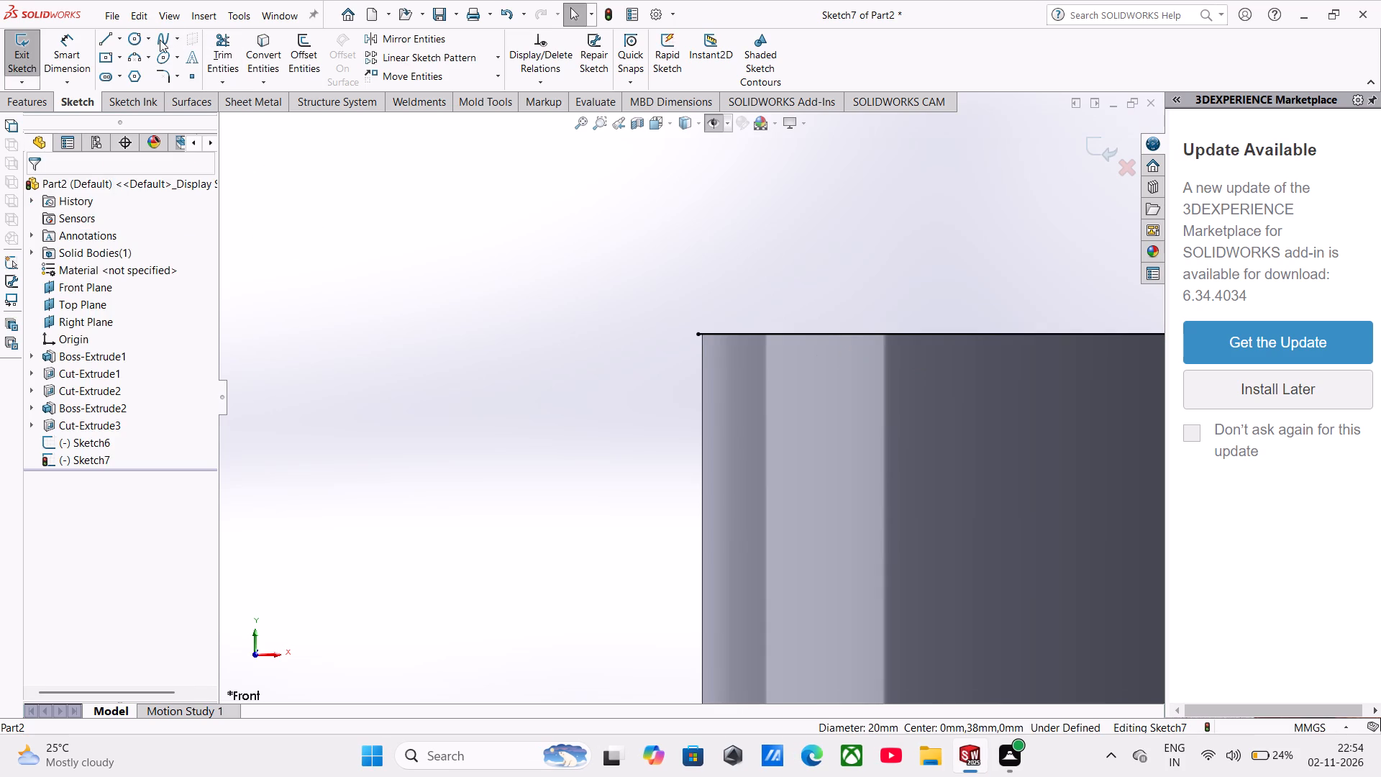
# Sketch a sloped line about 30 mm long from the boss's -X top corner down to the -X end of the mirrored horizontal line.
pyautogui.click(99, 42)
pyautogui.scroll(-5, 728, 335)
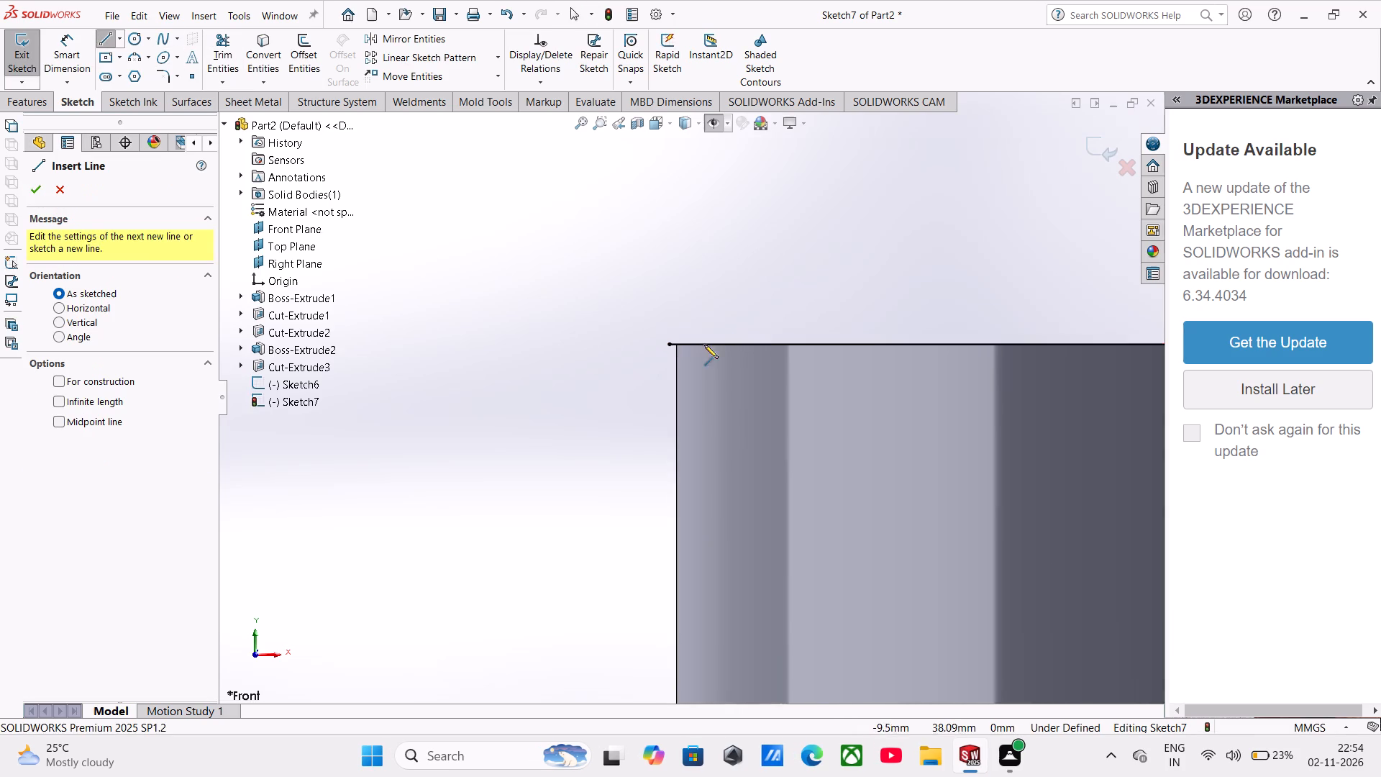
pyautogui.scroll(-7, 655, 374)
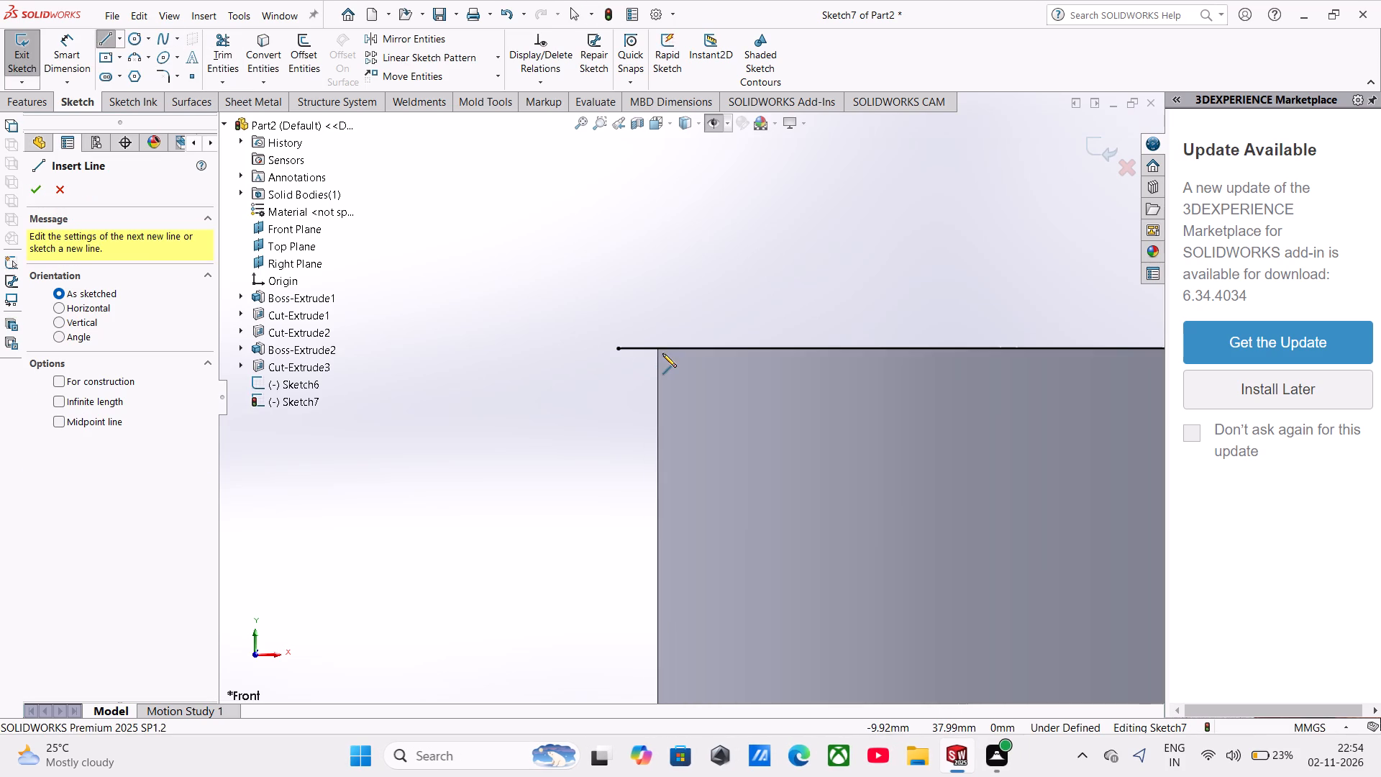
pyautogui.scroll(-15, 662, 353)
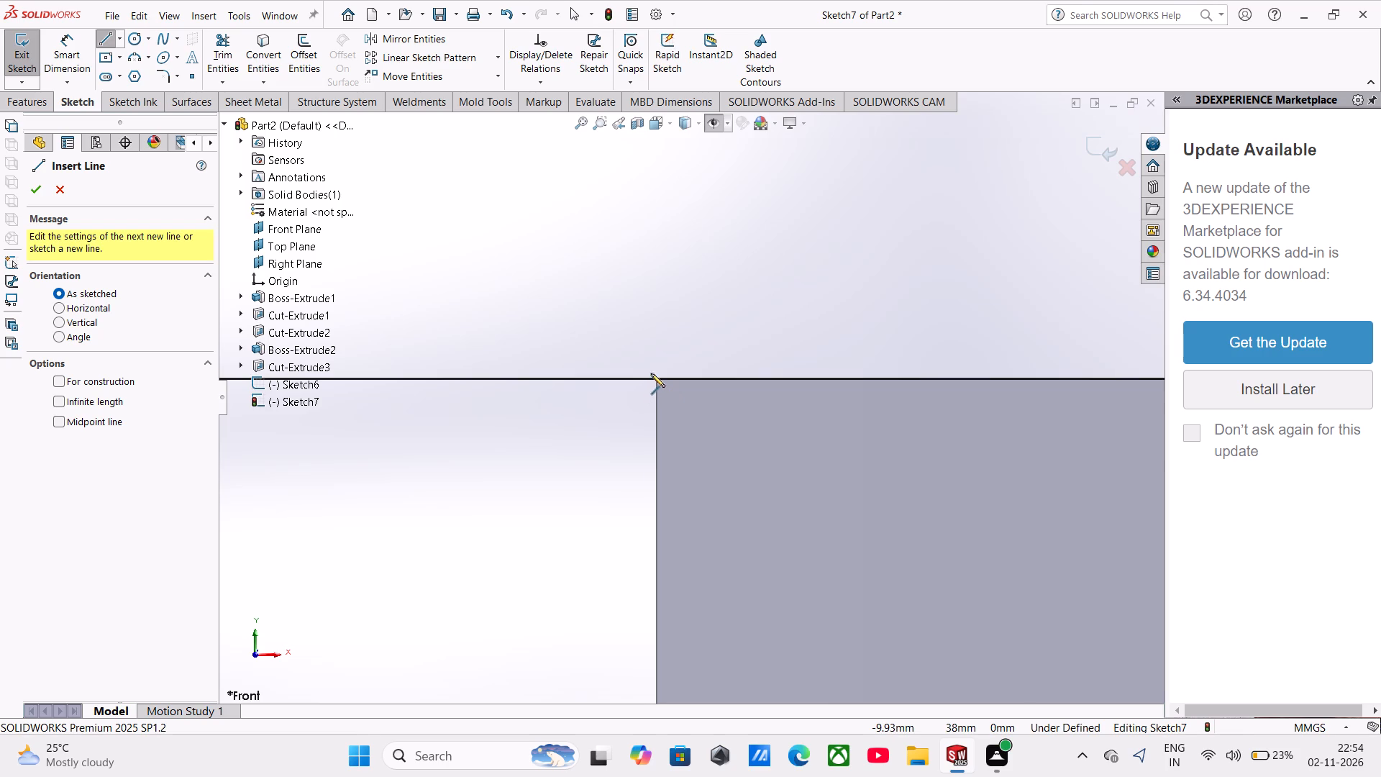
pyautogui.click(652, 372)
pyautogui.scroll(8, 626, 424)
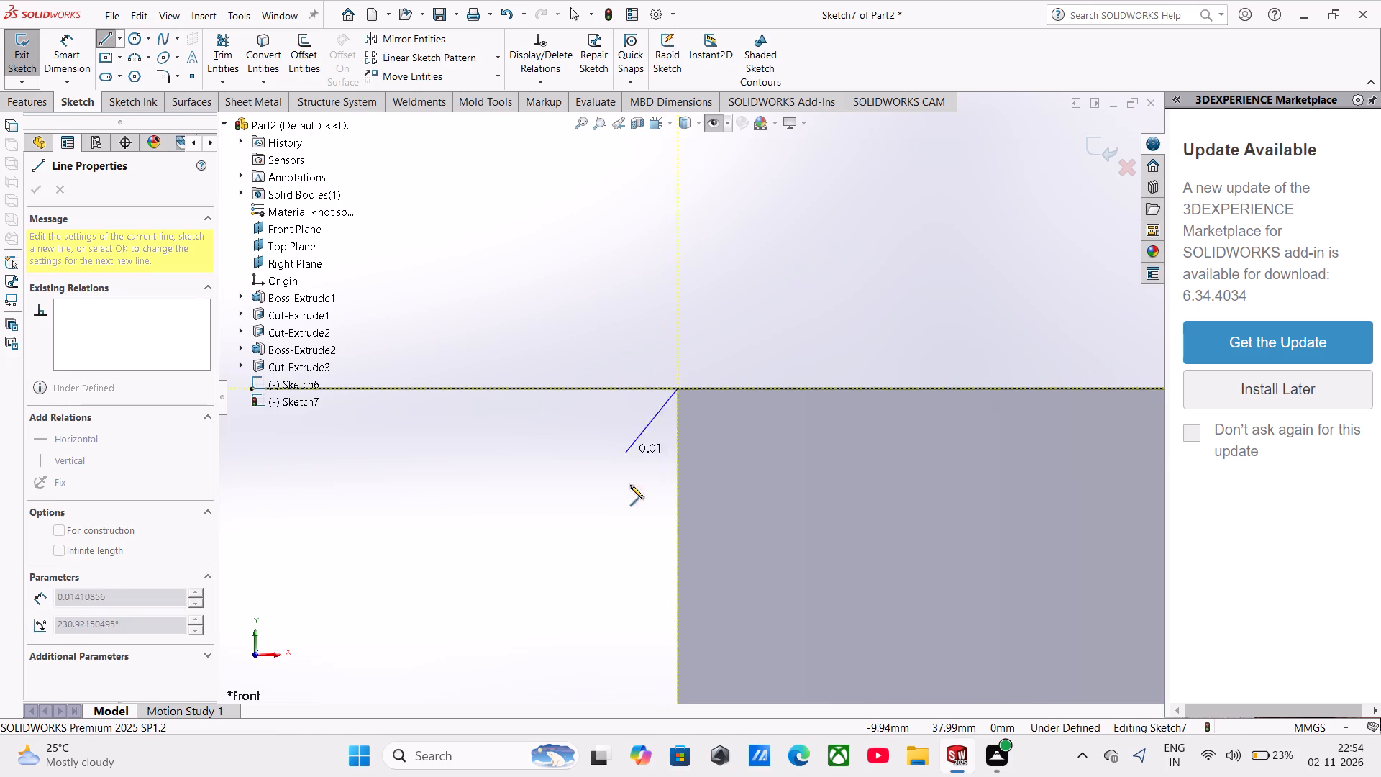
pyautogui.scroll(20, 630, 485)
pyautogui.scroll(9, 630, 485)
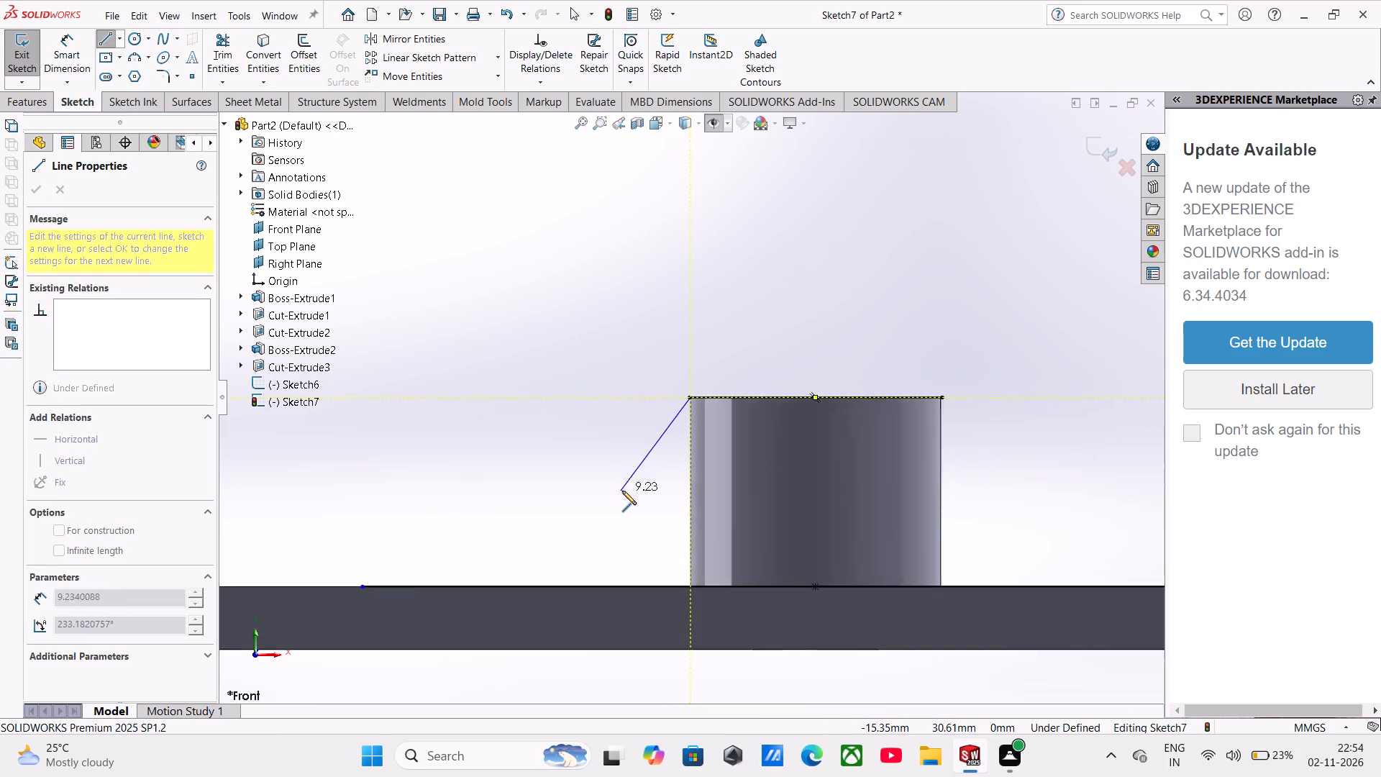
pyautogui.scroll(4, 622, 491)
pyautogui.scroll(-1, 535, 448)
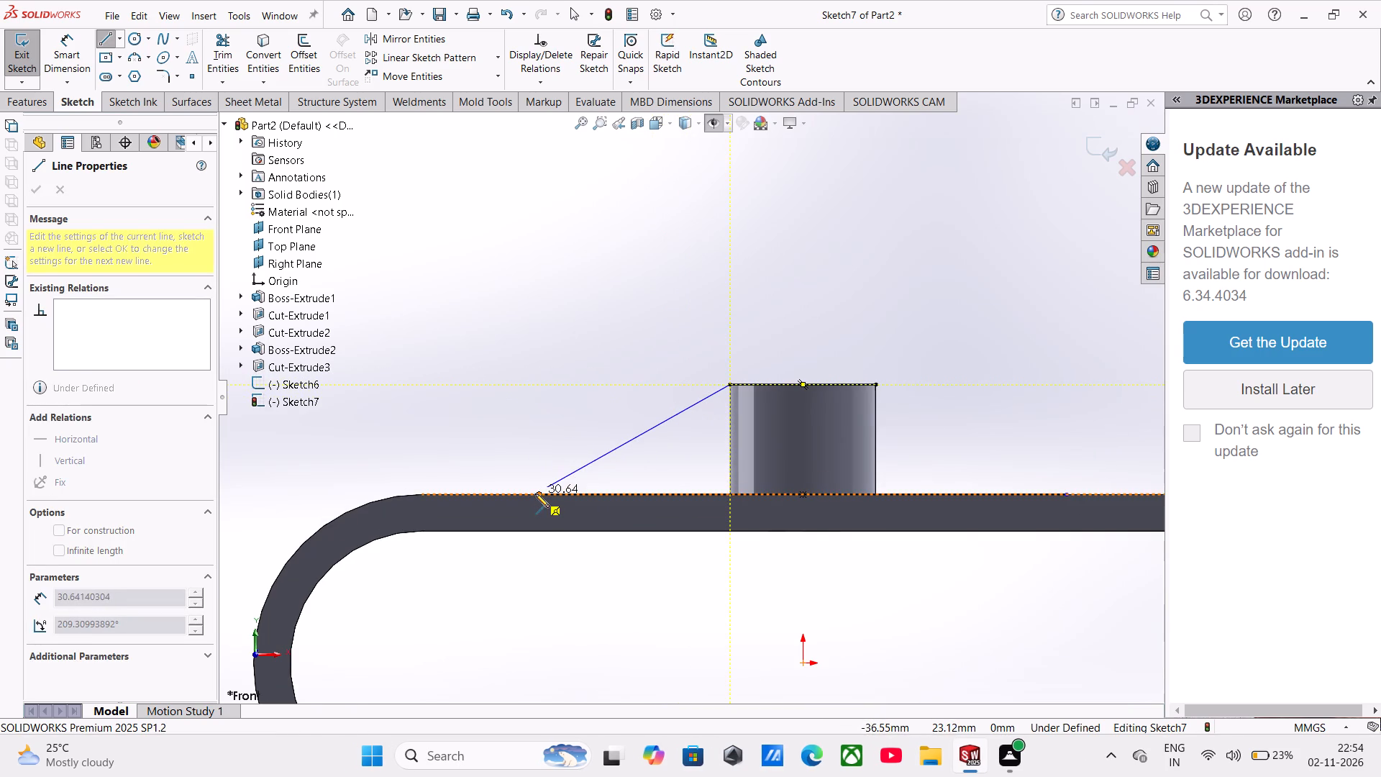
pyautogui.click(535, 494)
pyautogui.press('Escape')
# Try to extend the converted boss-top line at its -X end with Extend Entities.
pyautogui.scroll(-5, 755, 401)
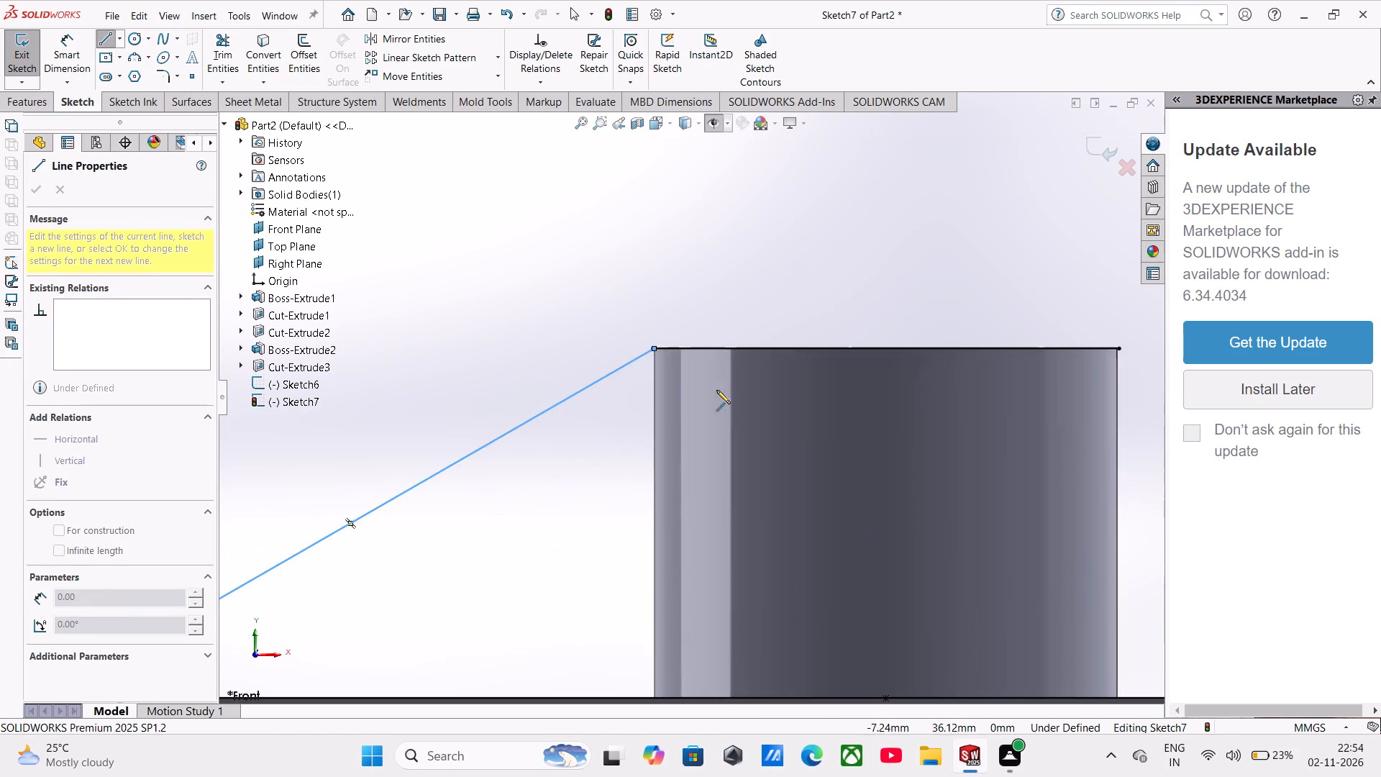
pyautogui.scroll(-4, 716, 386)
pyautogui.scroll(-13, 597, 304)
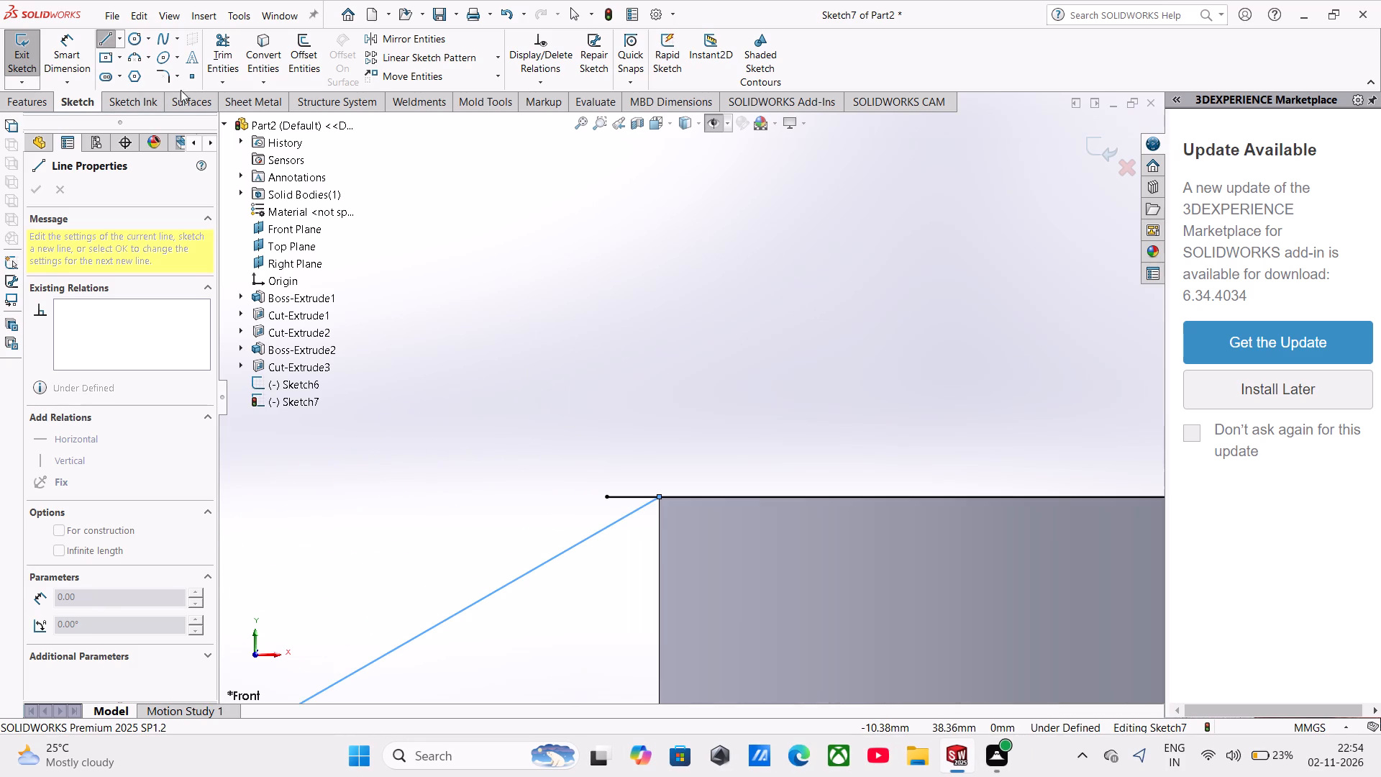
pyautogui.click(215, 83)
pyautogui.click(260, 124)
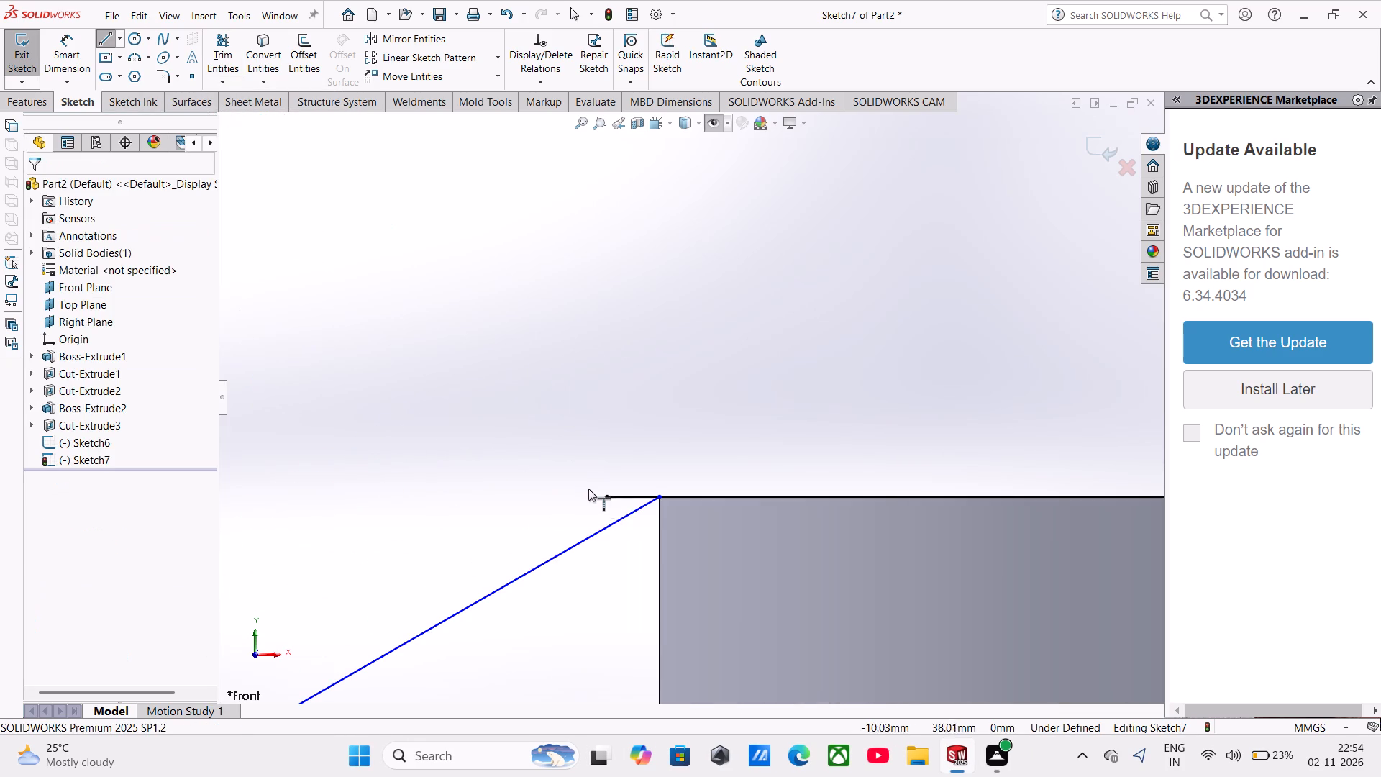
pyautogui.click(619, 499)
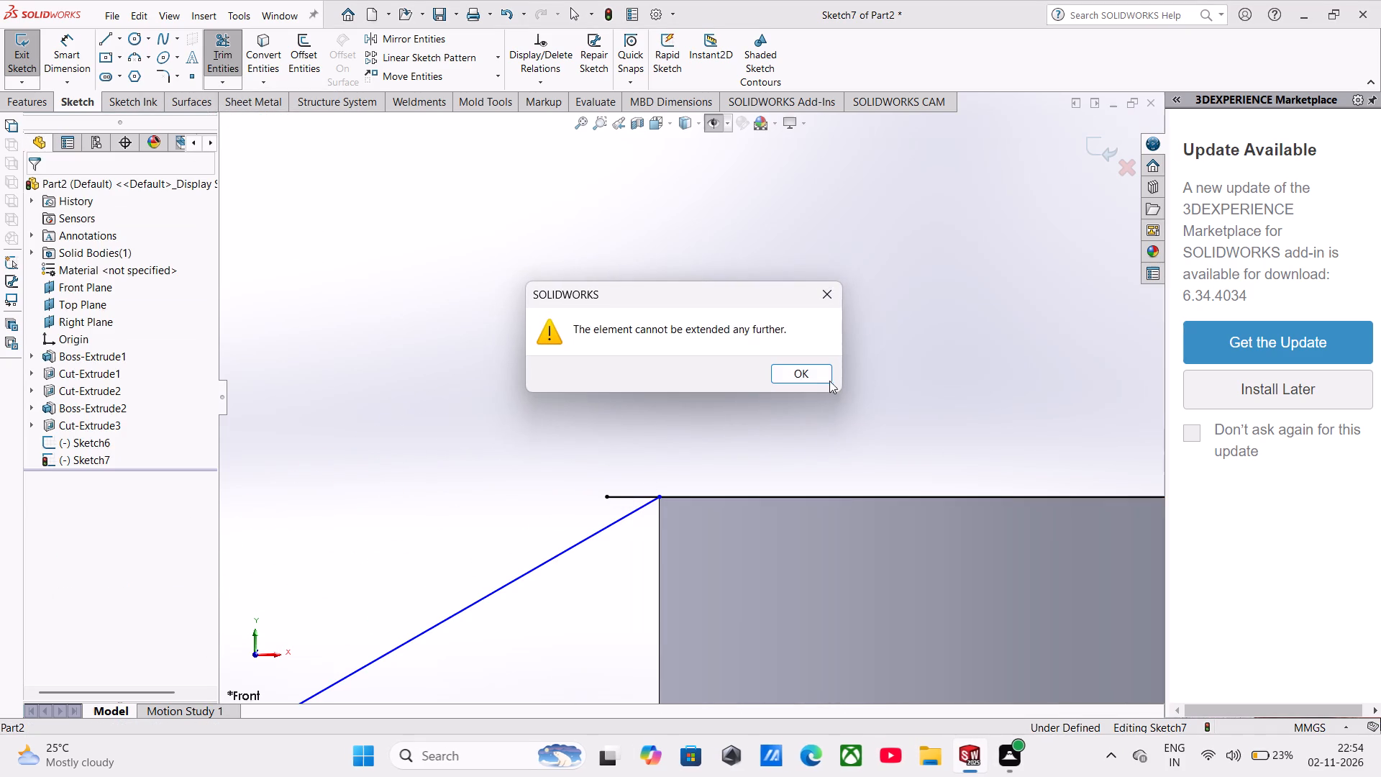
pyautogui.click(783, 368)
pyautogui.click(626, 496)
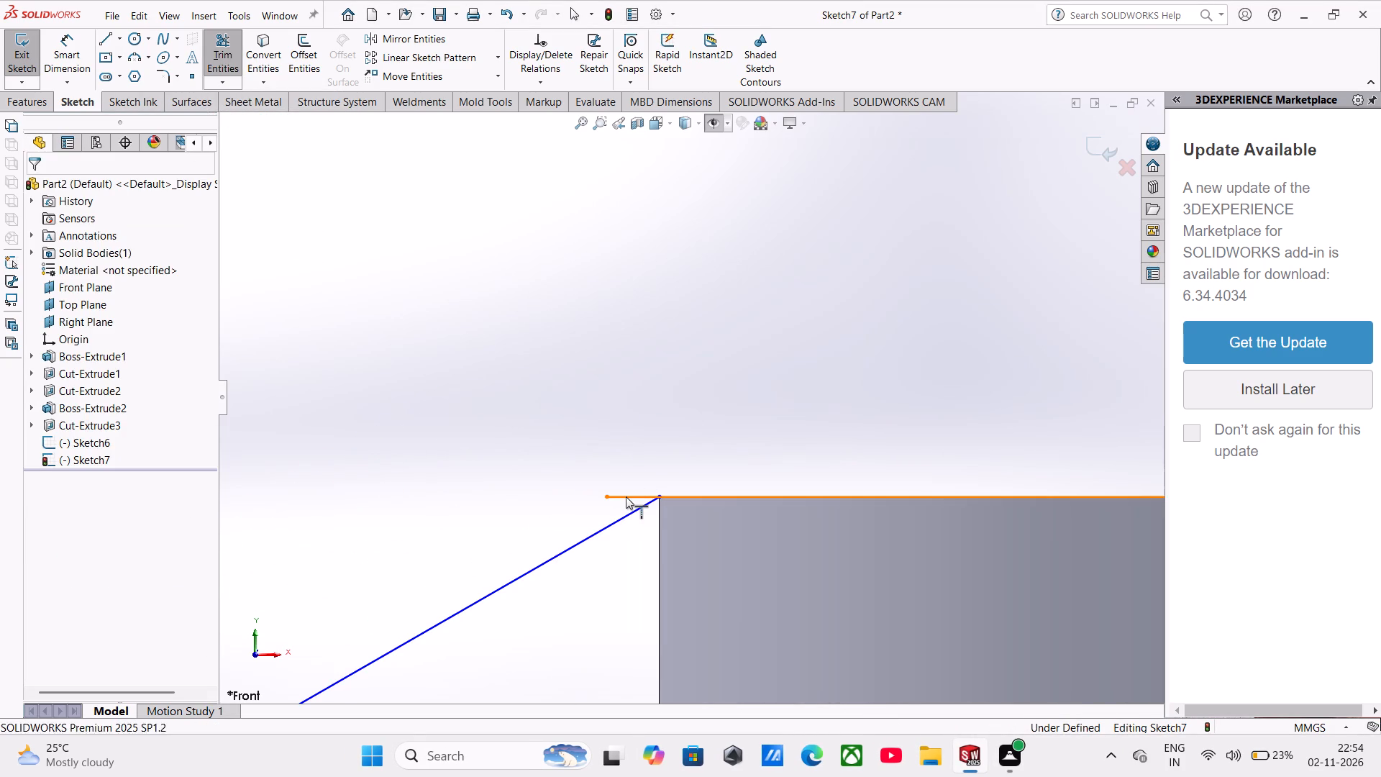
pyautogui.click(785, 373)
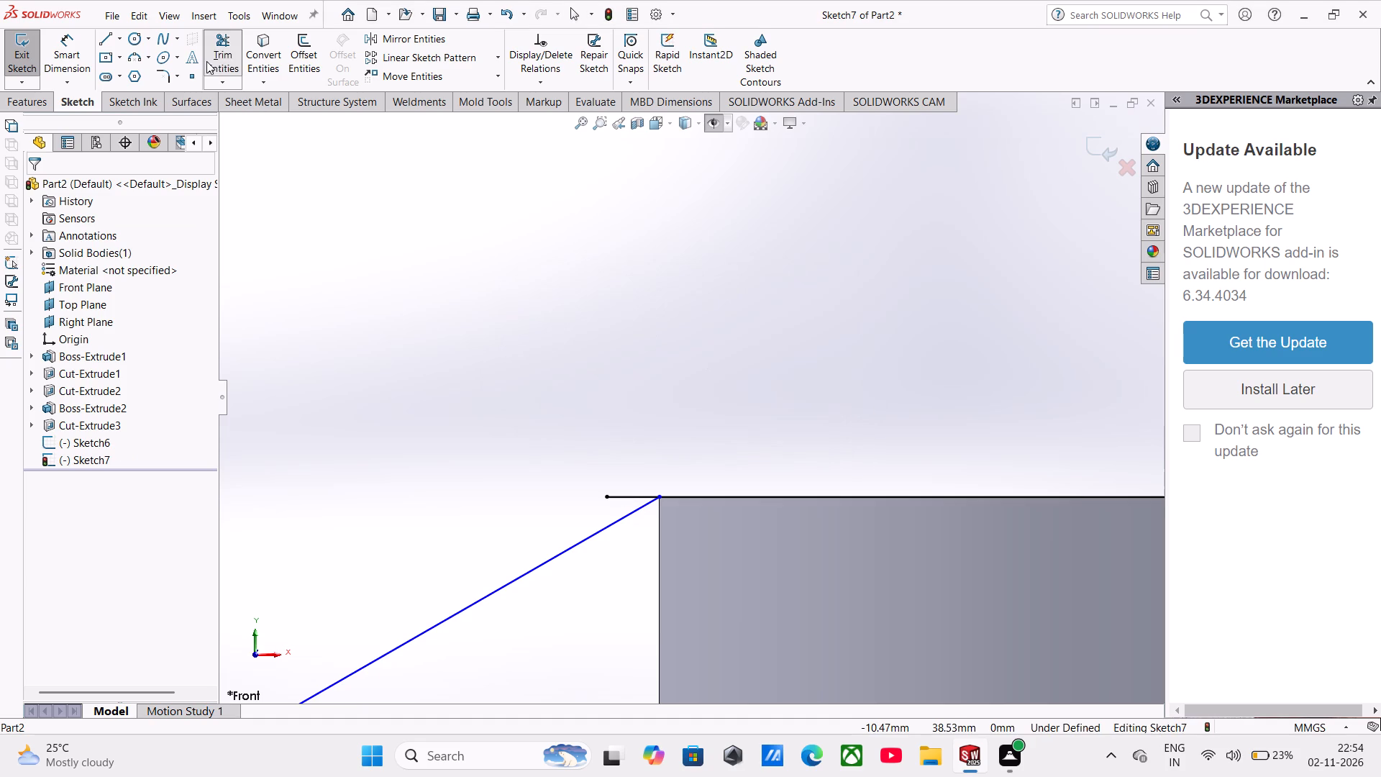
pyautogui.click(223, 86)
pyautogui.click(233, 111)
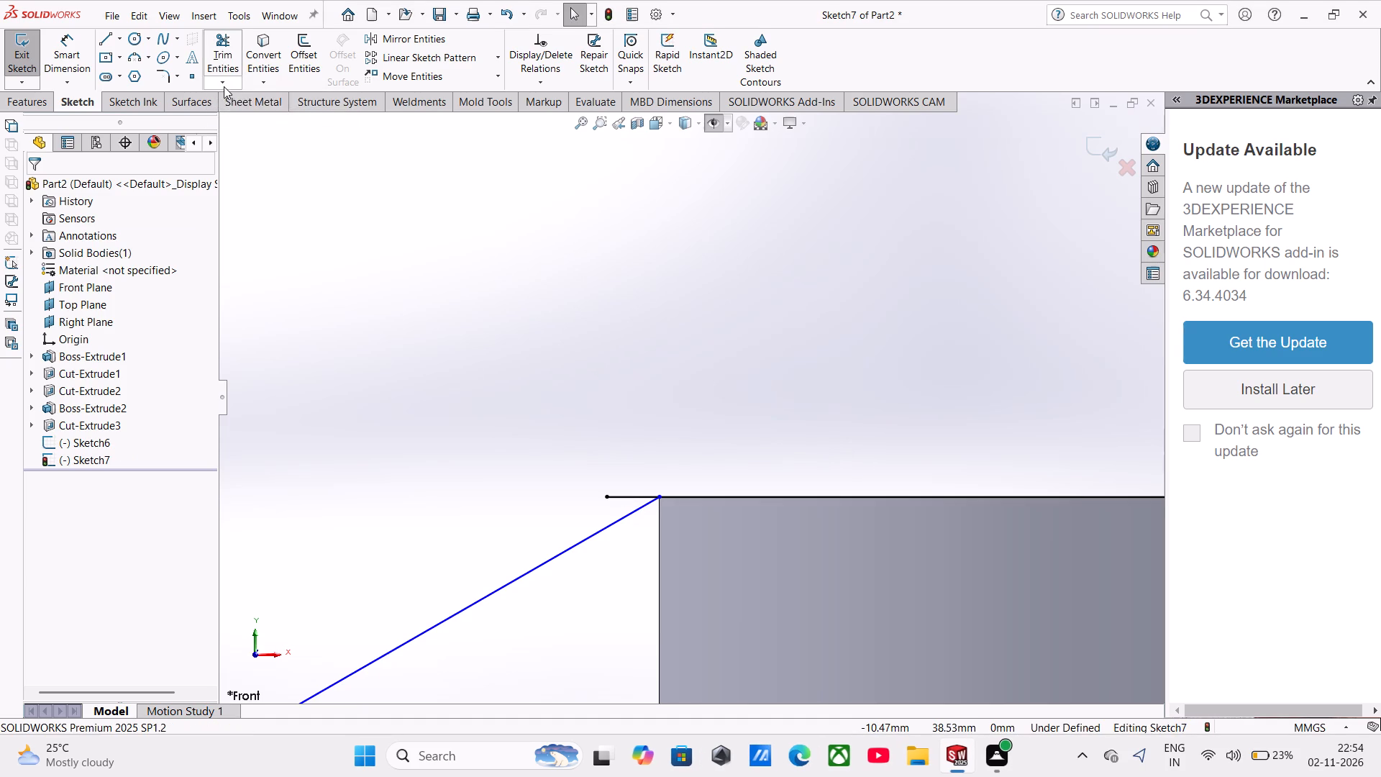
# Trim away the converted boss-top line, including its overhang, and the horizontal line on the ring's upper edge, keeping only the sloped line.
pyautogui.click(223, 86)
pyautogui.click(232, 94)
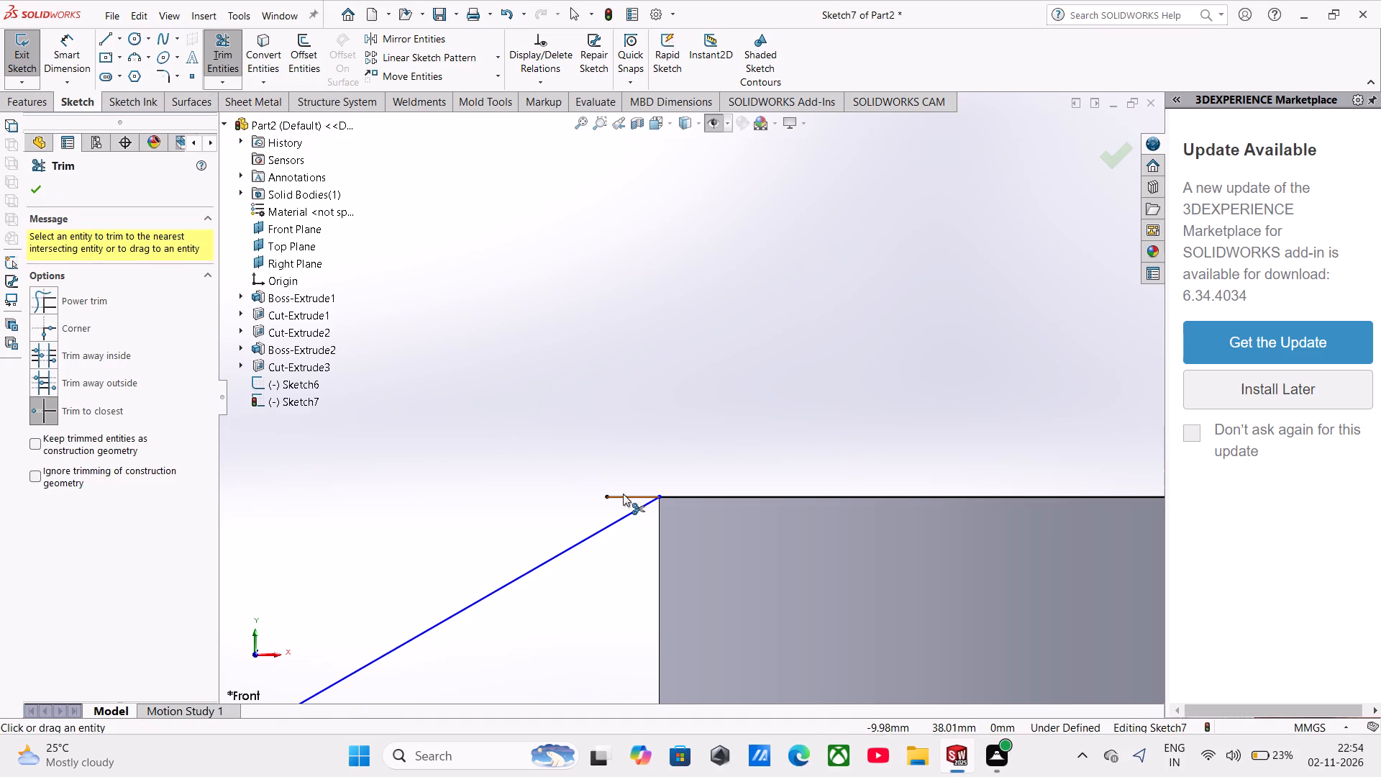
pyautogui.click(623, 495)
pyautogui.scroll(9, 642, 501)
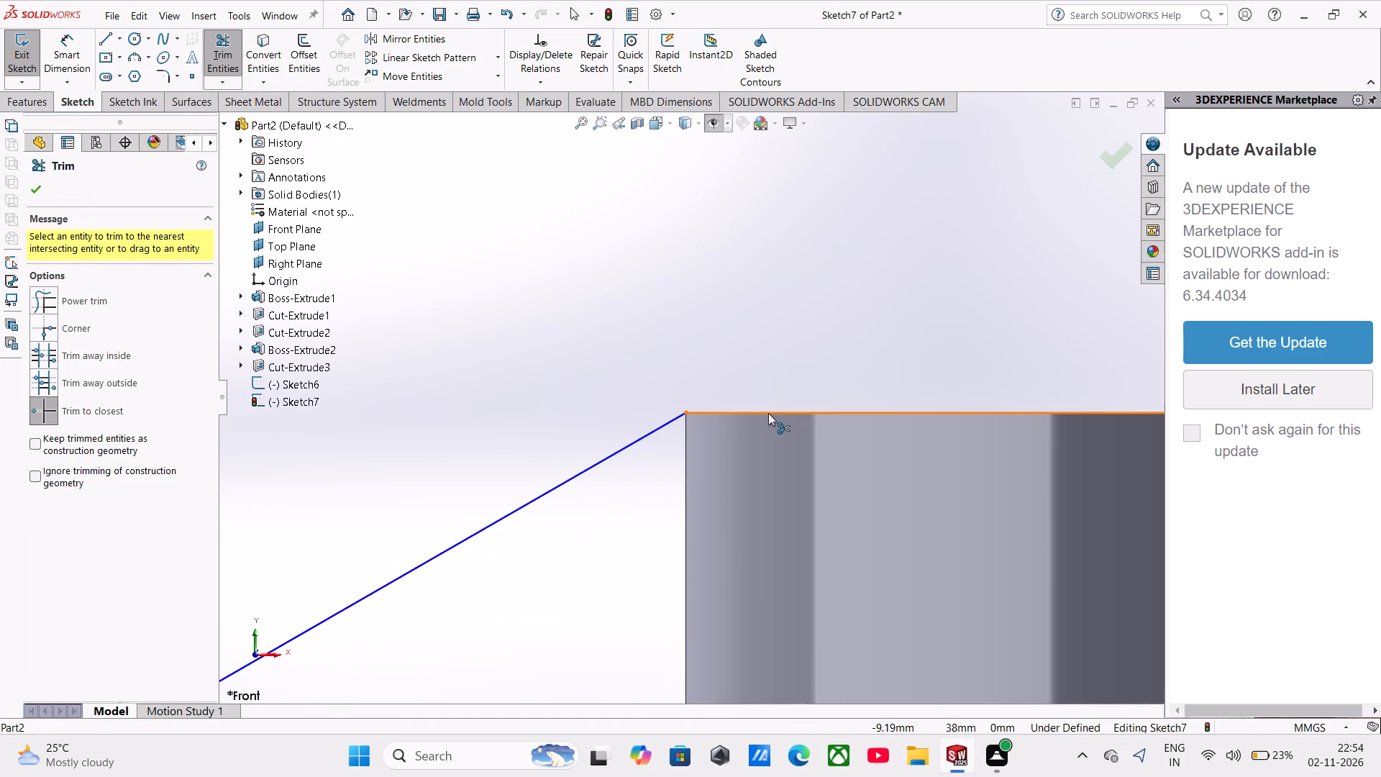
pyautogui.click(768, 414)
pyautogui.scroll(11, 762, 458)
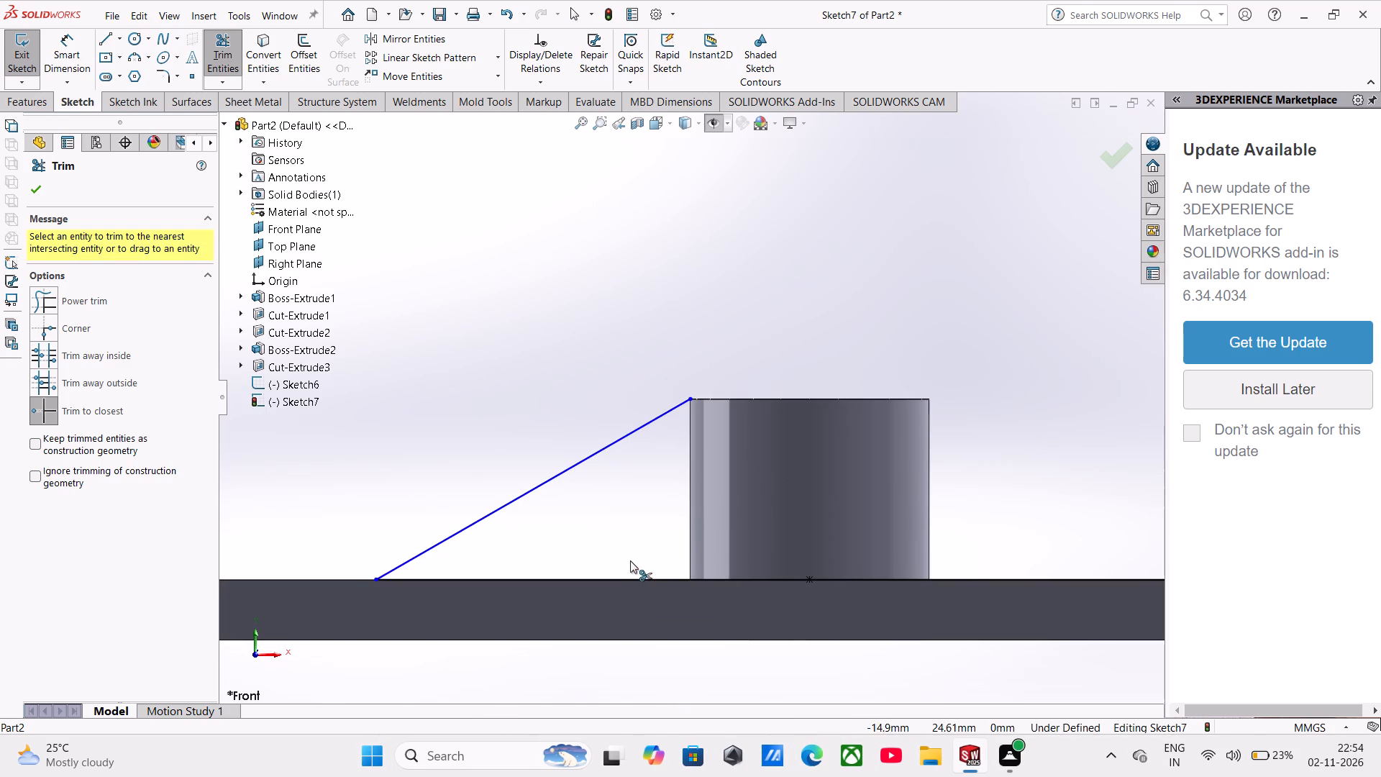
pyautogui.click(625, 577)
pyautogui.click(740, 385)
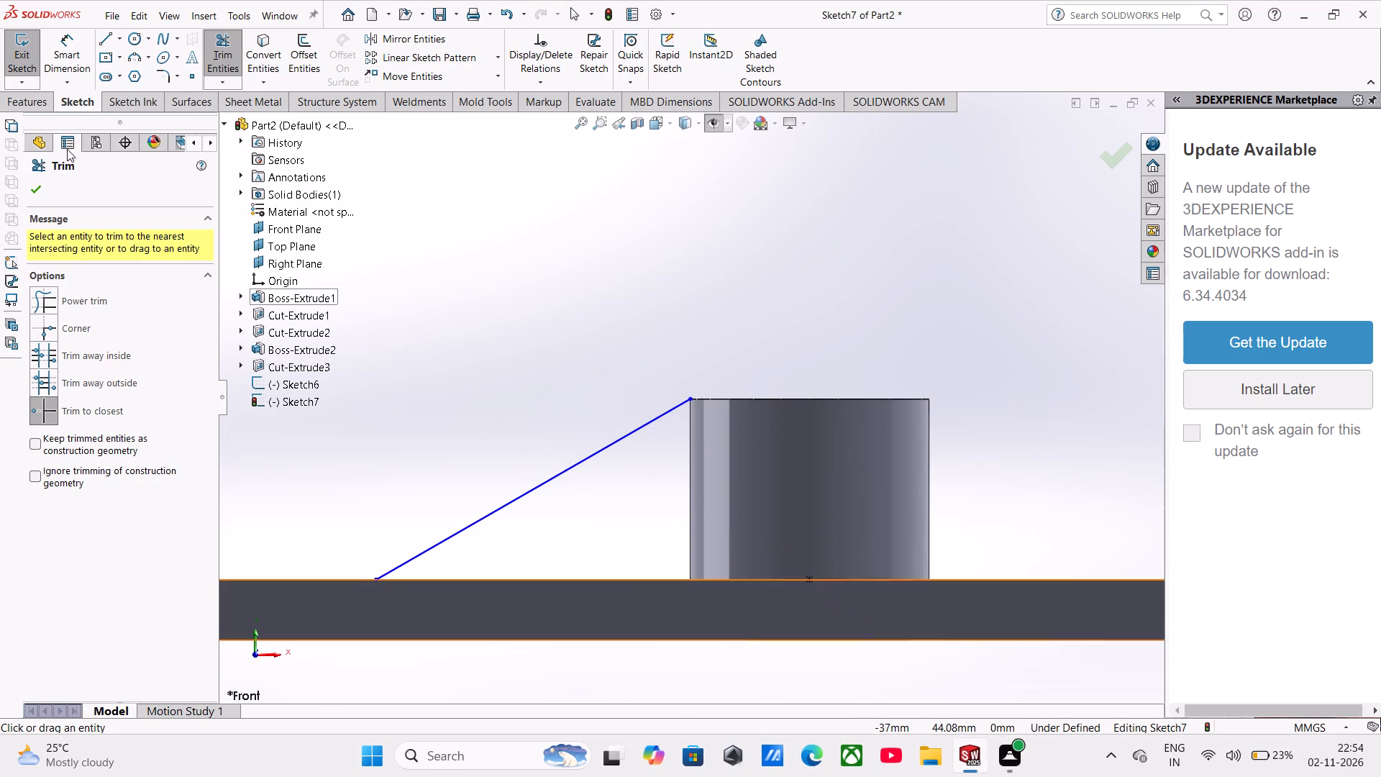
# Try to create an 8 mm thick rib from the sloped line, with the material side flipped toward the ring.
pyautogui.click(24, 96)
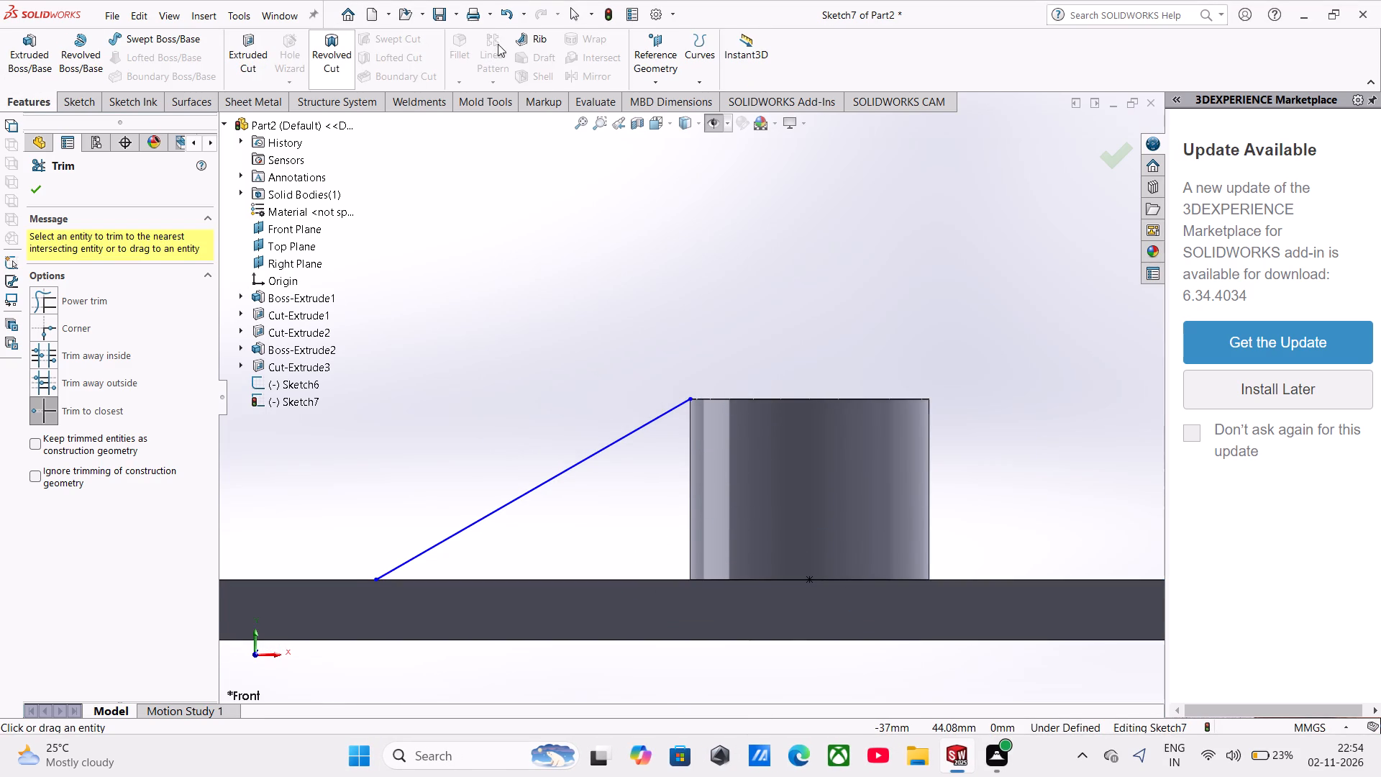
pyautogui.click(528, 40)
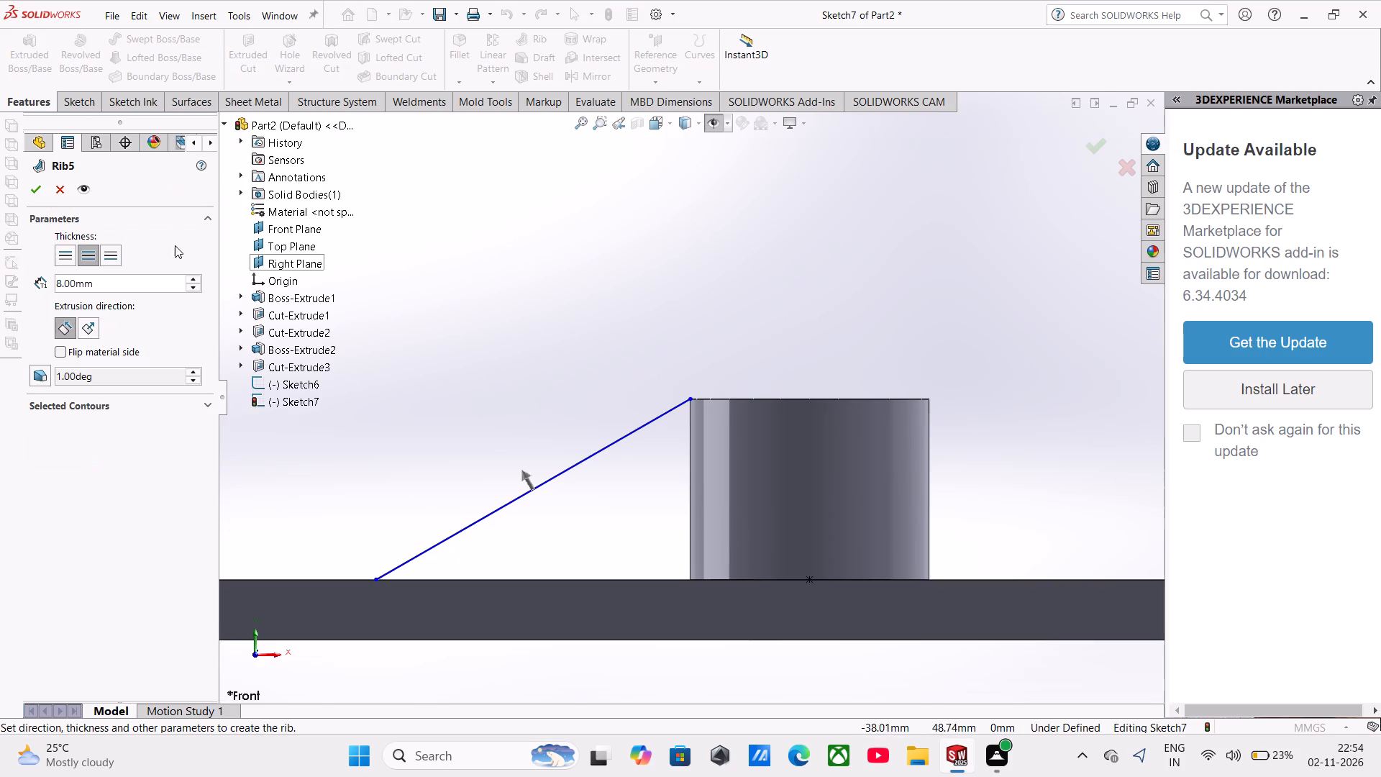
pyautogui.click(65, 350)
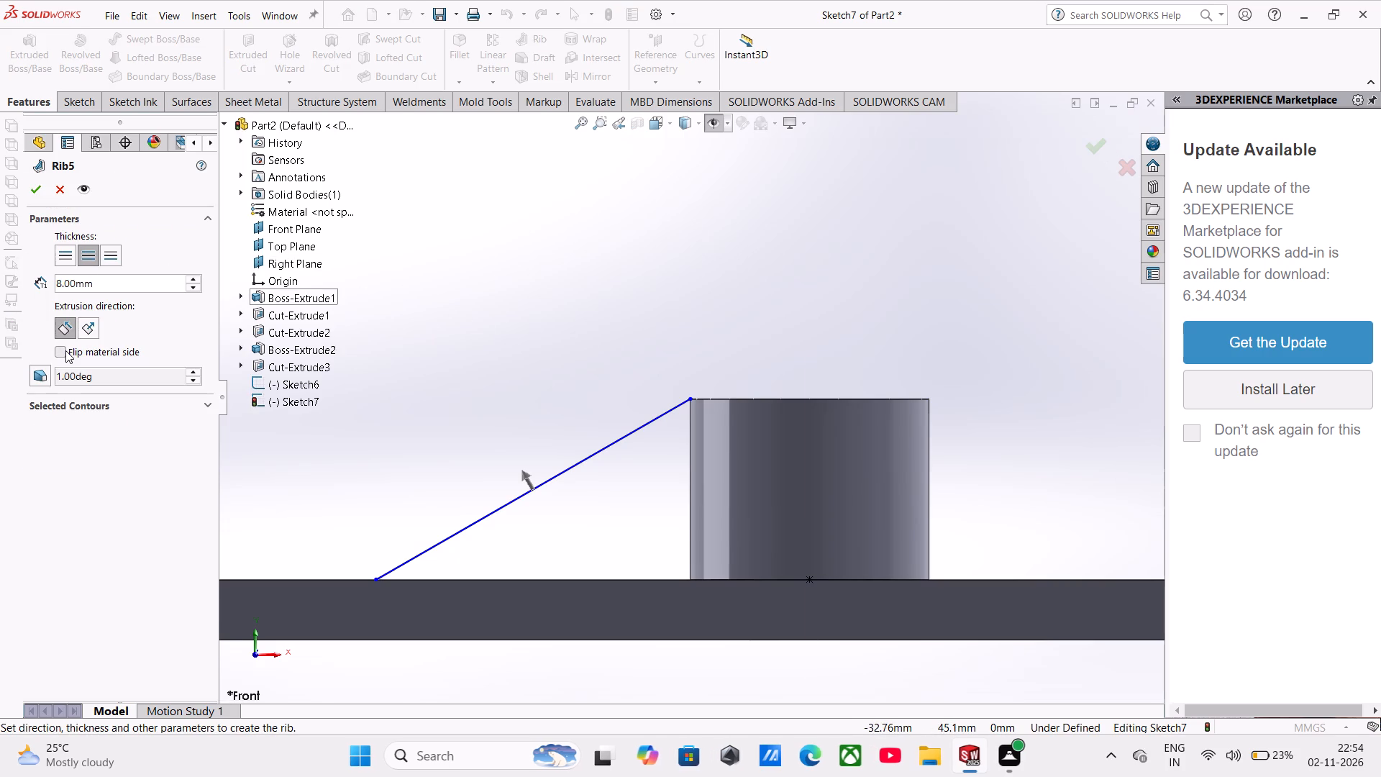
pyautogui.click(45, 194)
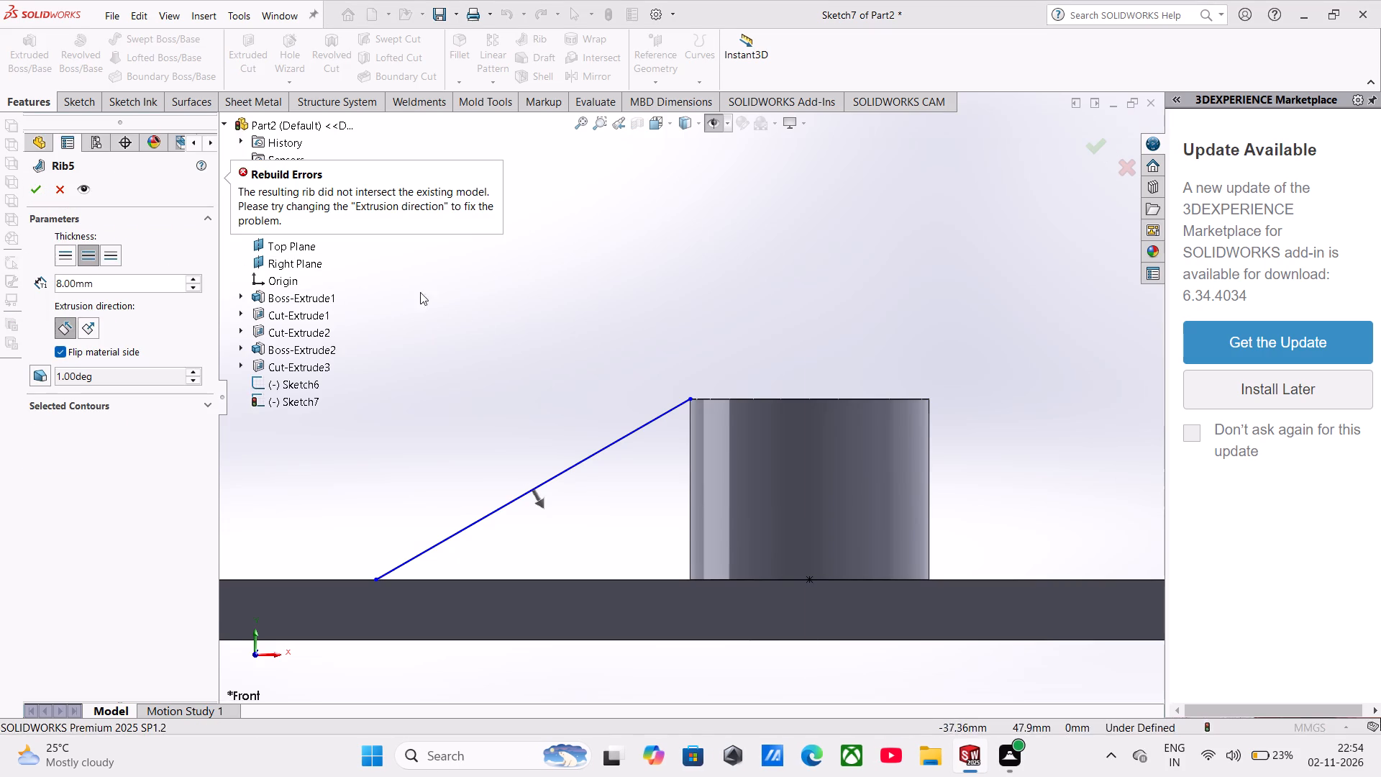
# Examine closely whether the sloped line's upper end meets the boss's top edge.
pyautogui.moveTo(562, 317); pyautogui.dragTo(583, 393, button='middle')
pyautogui.scroll(-4, 636, 383)
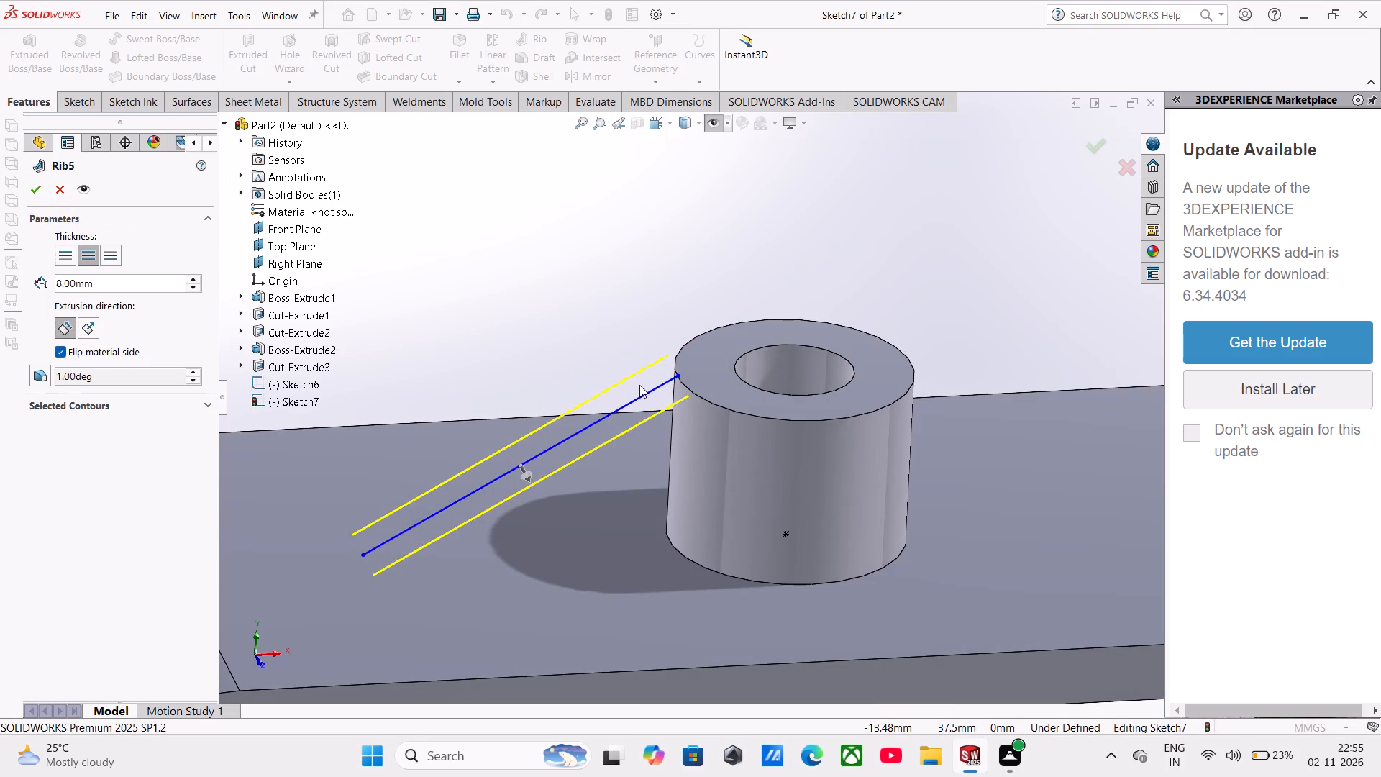
pyautogui.scroll(-12, 770, 372)
pyautogui.scroll(-4, 625, 322)
pyautogui.moveTo(601, 374); pyautogui.dragTo(601, 373, button='middle')
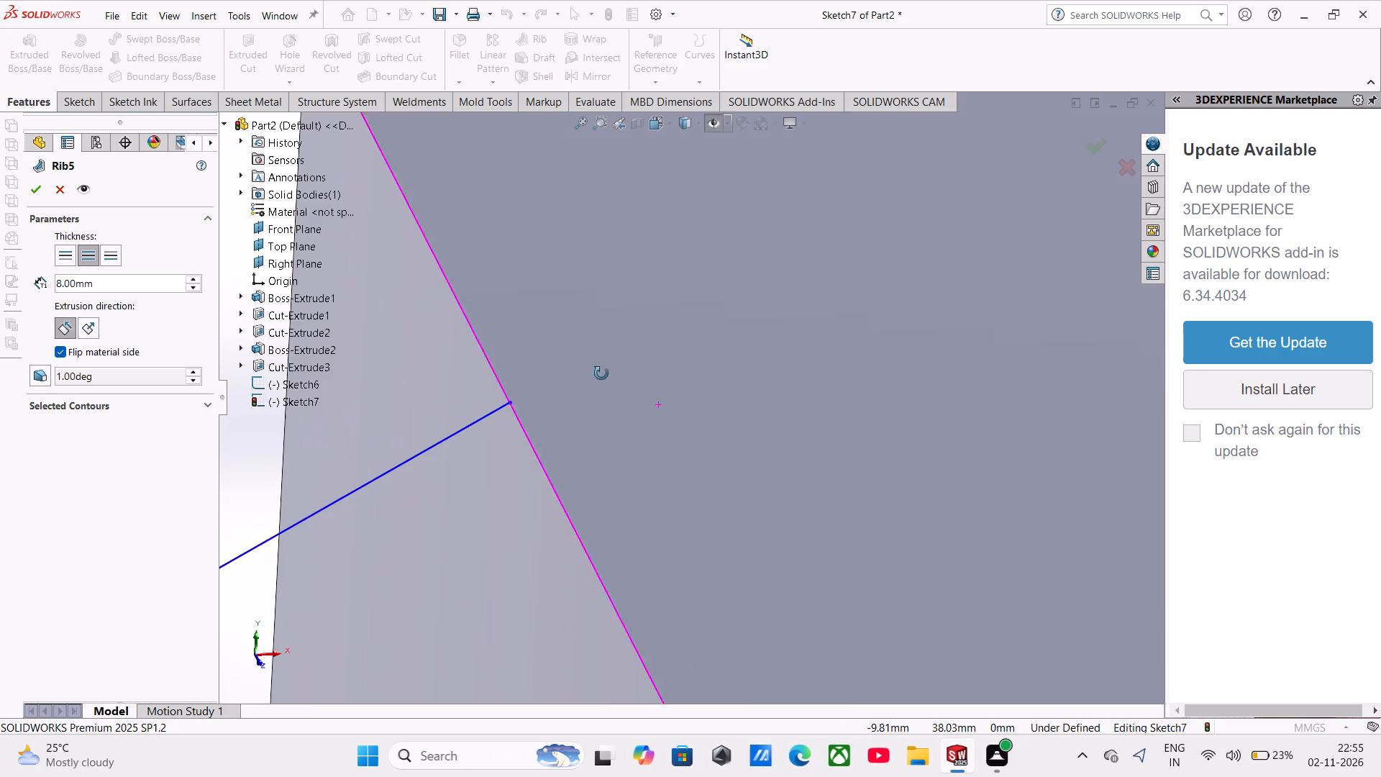
pyautogui.moveTo(601, 373); pyautogui.dragTo(580, 310, button='middle')
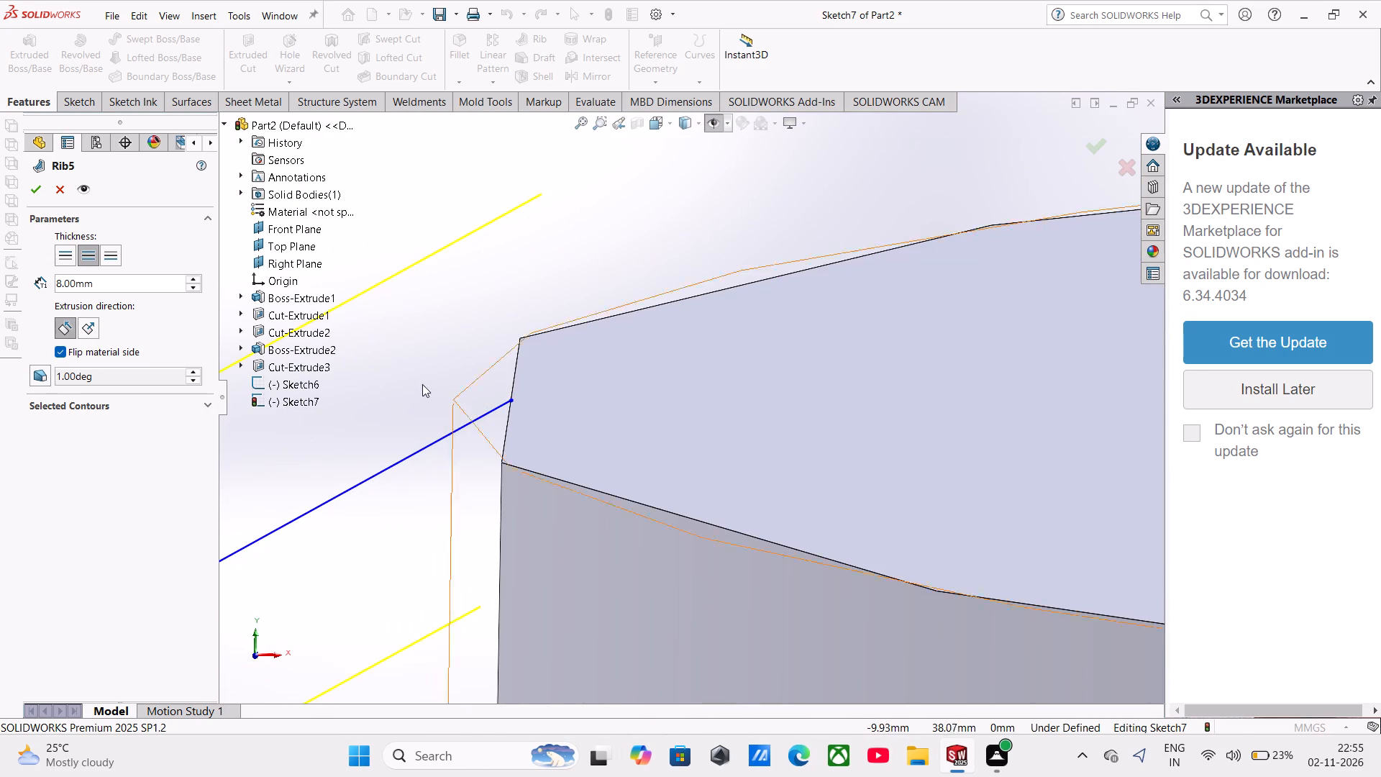
pyautogui.scroll(3, 495, 408)
pyautogui.scroll(5, 593, 427)
pyautogui.scroll(-4, 646, 419)
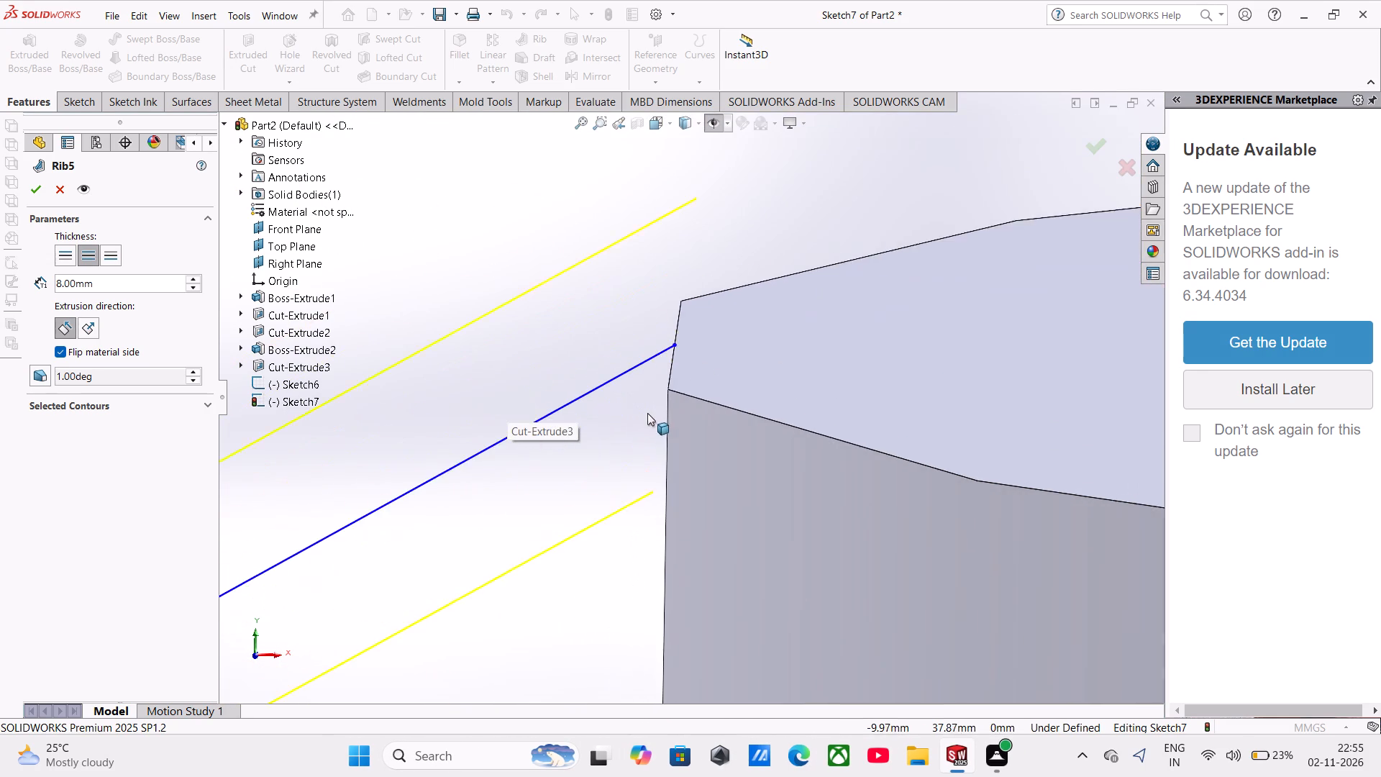
pyautogui.scroll(-14, 647, 413)
pyautogui.scroll(4, 775, 217)
pyautogui.scroll(-10, 715, 239)
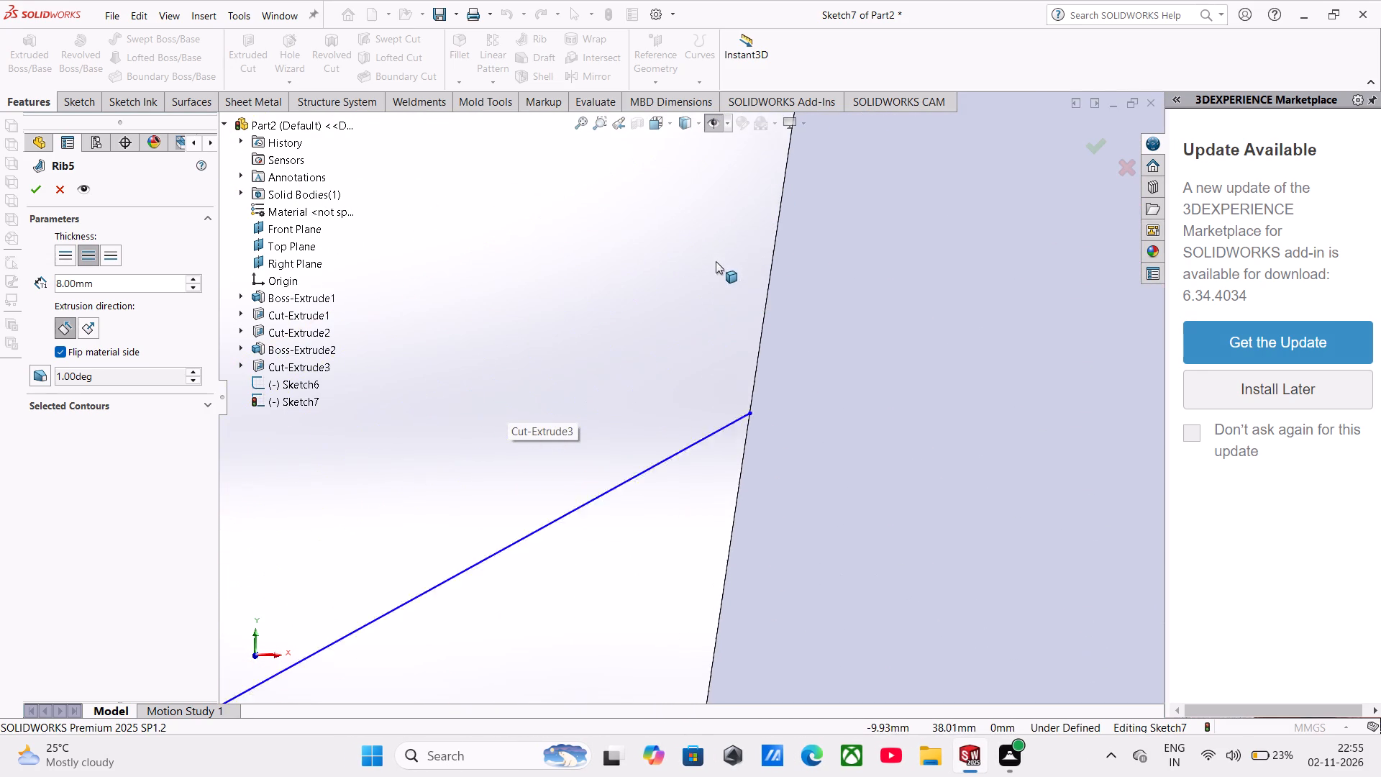
pyautogui.scroll(-13, 757, 456)
pyautogui.scroll(-5, 751, 314)
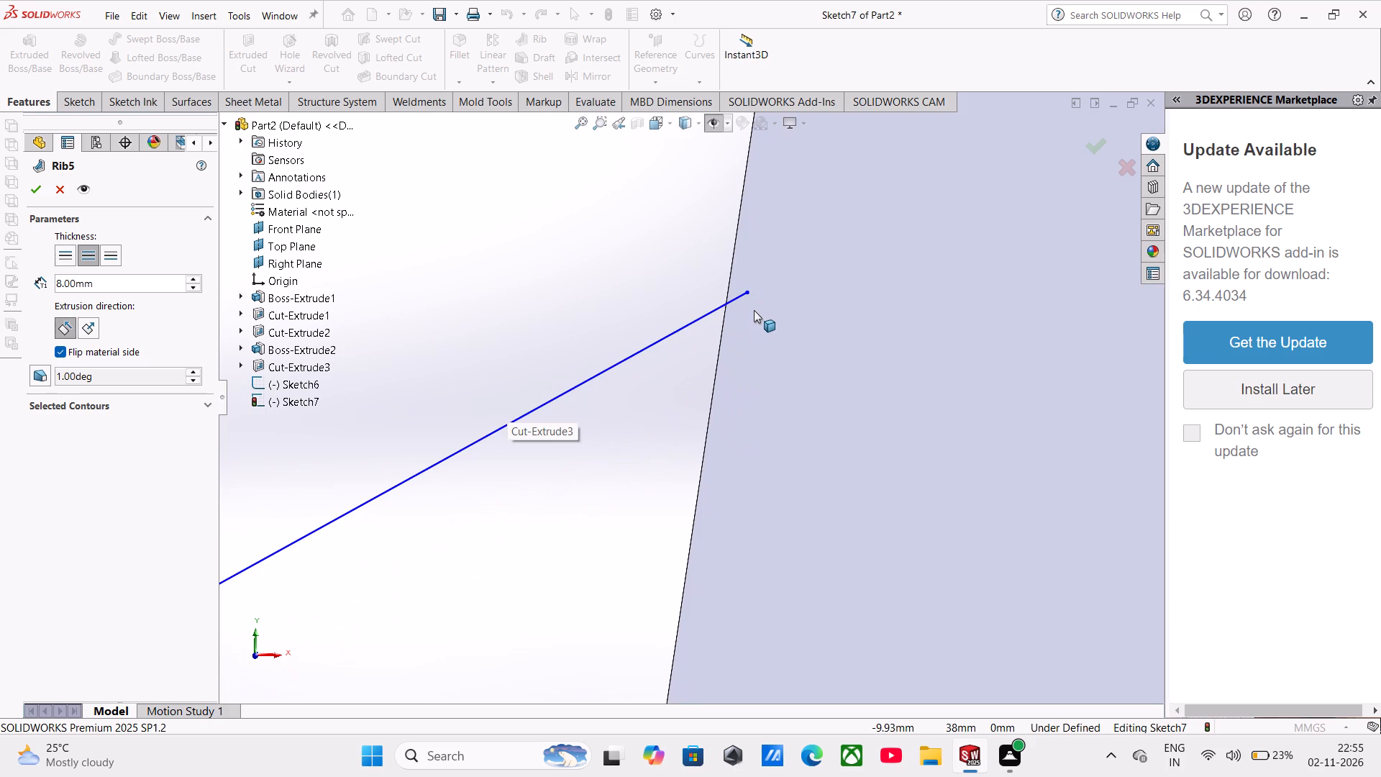
pyautogui.scroll(-5, 754, 310)
pyautogui.moveTo(718, 324); pyautogui.dragTo(716, 275, button='middle')
pyautogui.scroll(9, 719, 291)
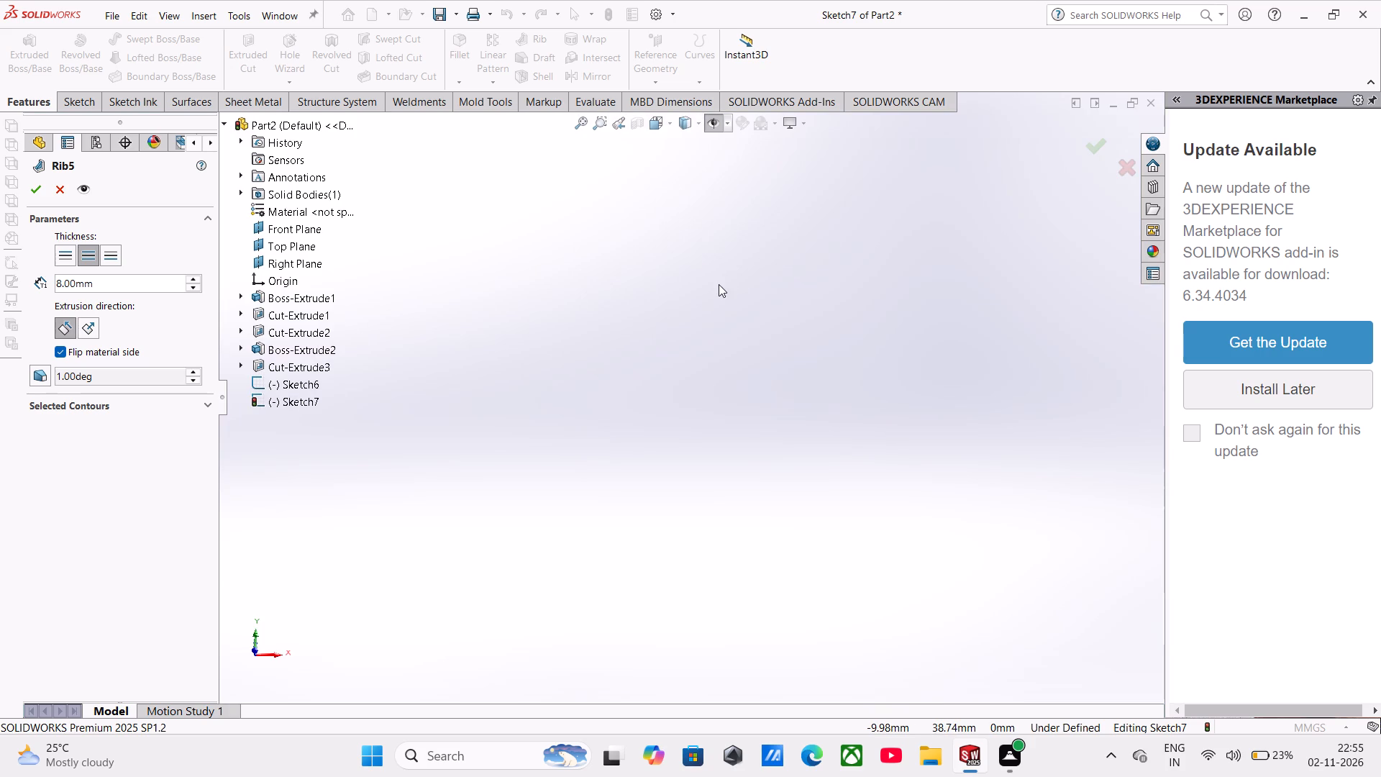
pyautogui.scroll(20, 719, 284)
pyautogui.scroll(7, 719, 284)
pyautogui.scroll(2, 570, 325)
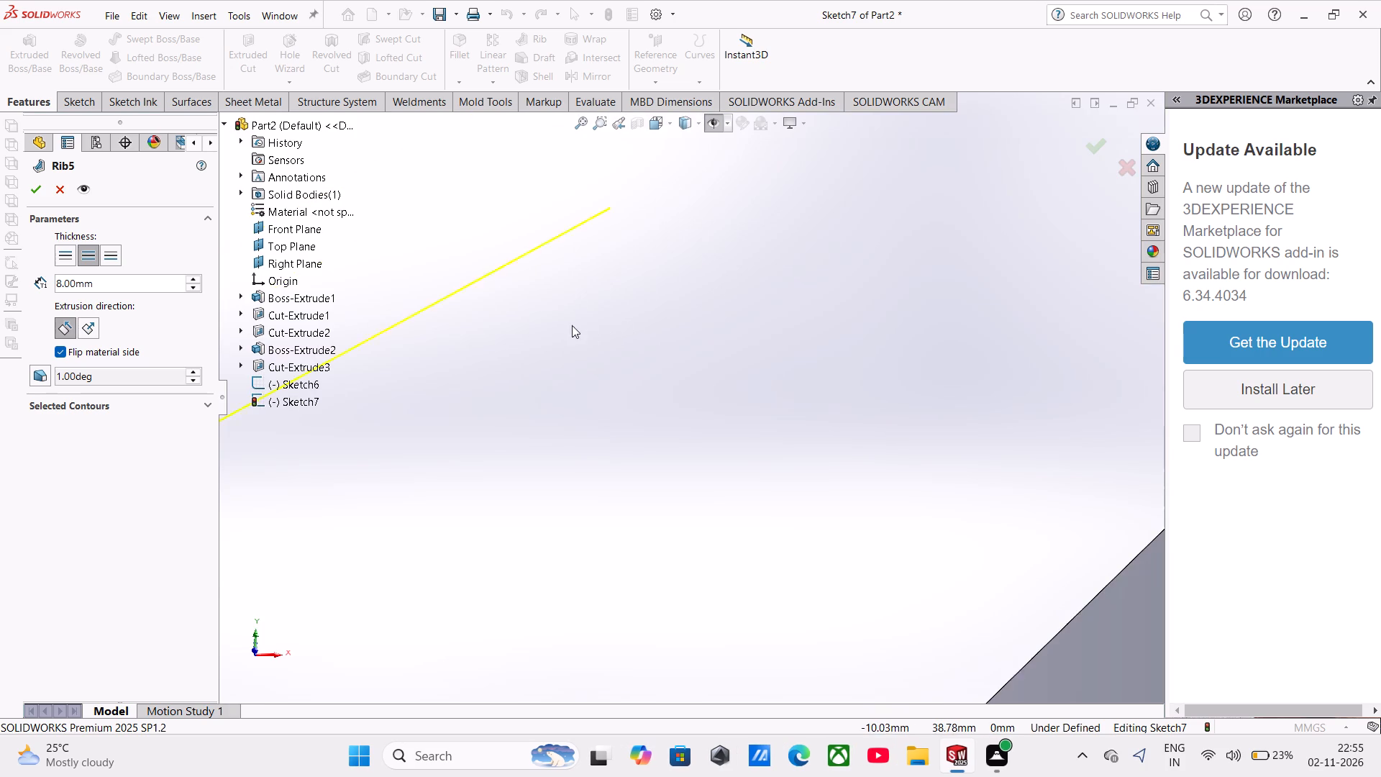
pyautogui.scroll(15, 572, 325)
pyautogui.moveTo(625, 430); pyautogui.dragTo(617, 473, button='middle')
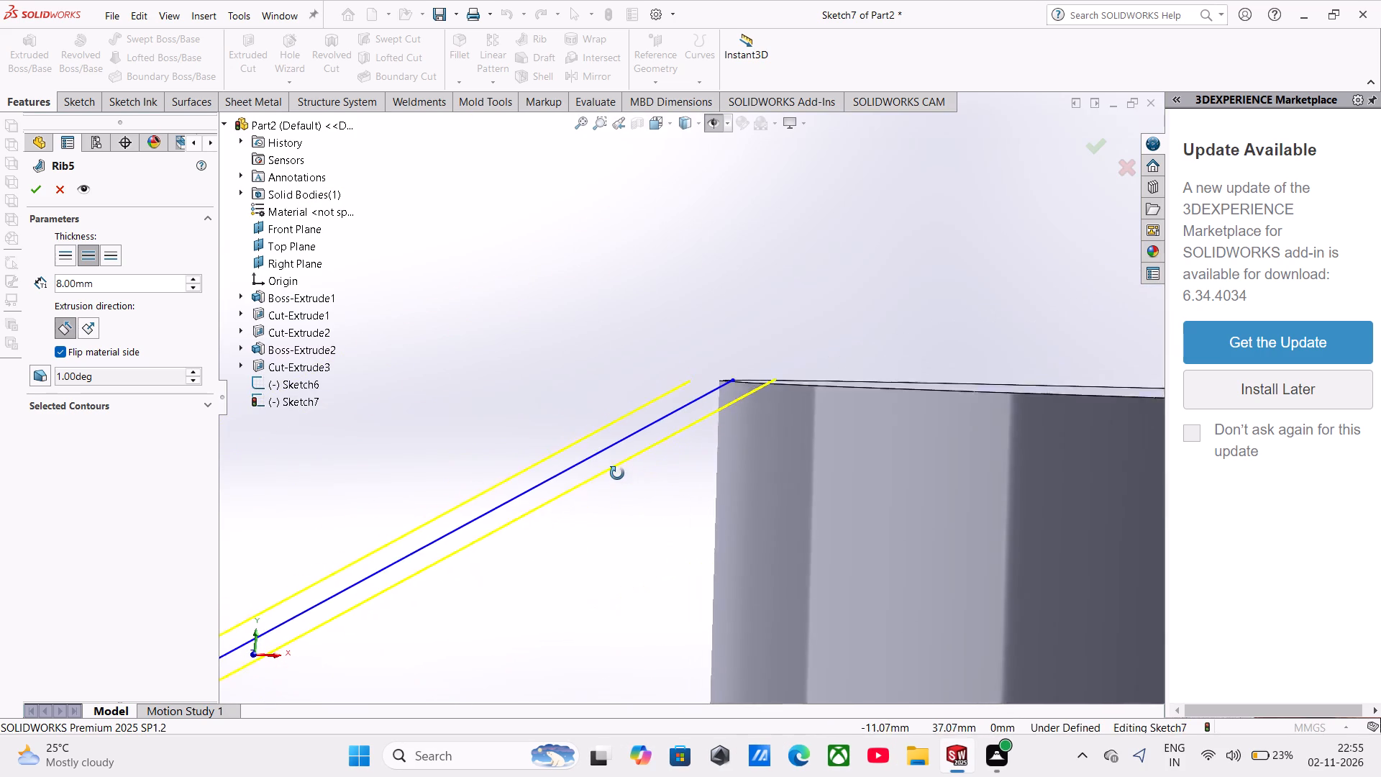
pyautogui.moveTo(617, 473); pyautogui.dragTo(644, 478, button='middle')
# Examine where the sloped line's lower end meets the ring's upper face, and abandon the rib.
pyautogui.scroll(13, 668, 477)
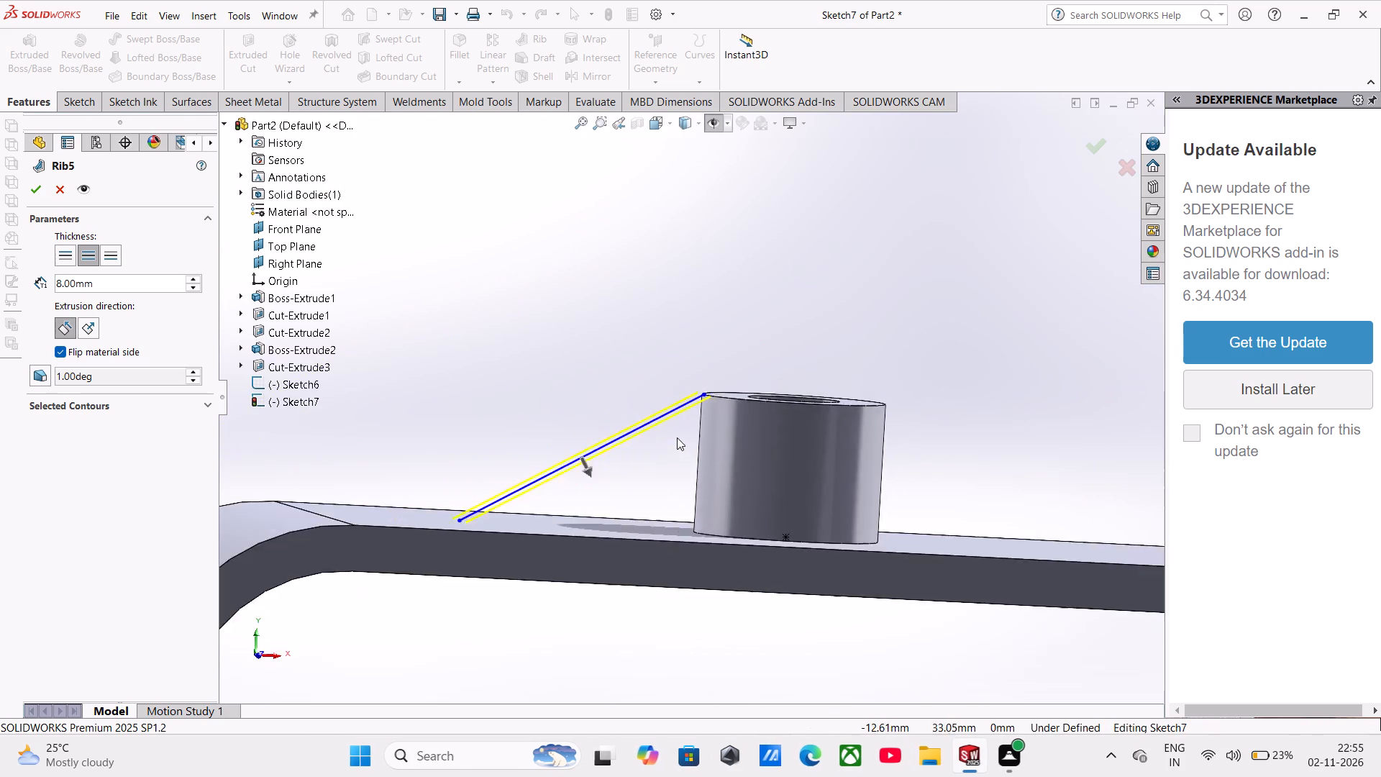
pyautogui.scroll(-5, 425, 522)
pyautogui.scroll(-5, 601, 486)
pyautogui.scroll(-3, 715, 467)
pyautogui.moveTo(715, 467); pyautogui.dragTo(704, 447, button='middle')
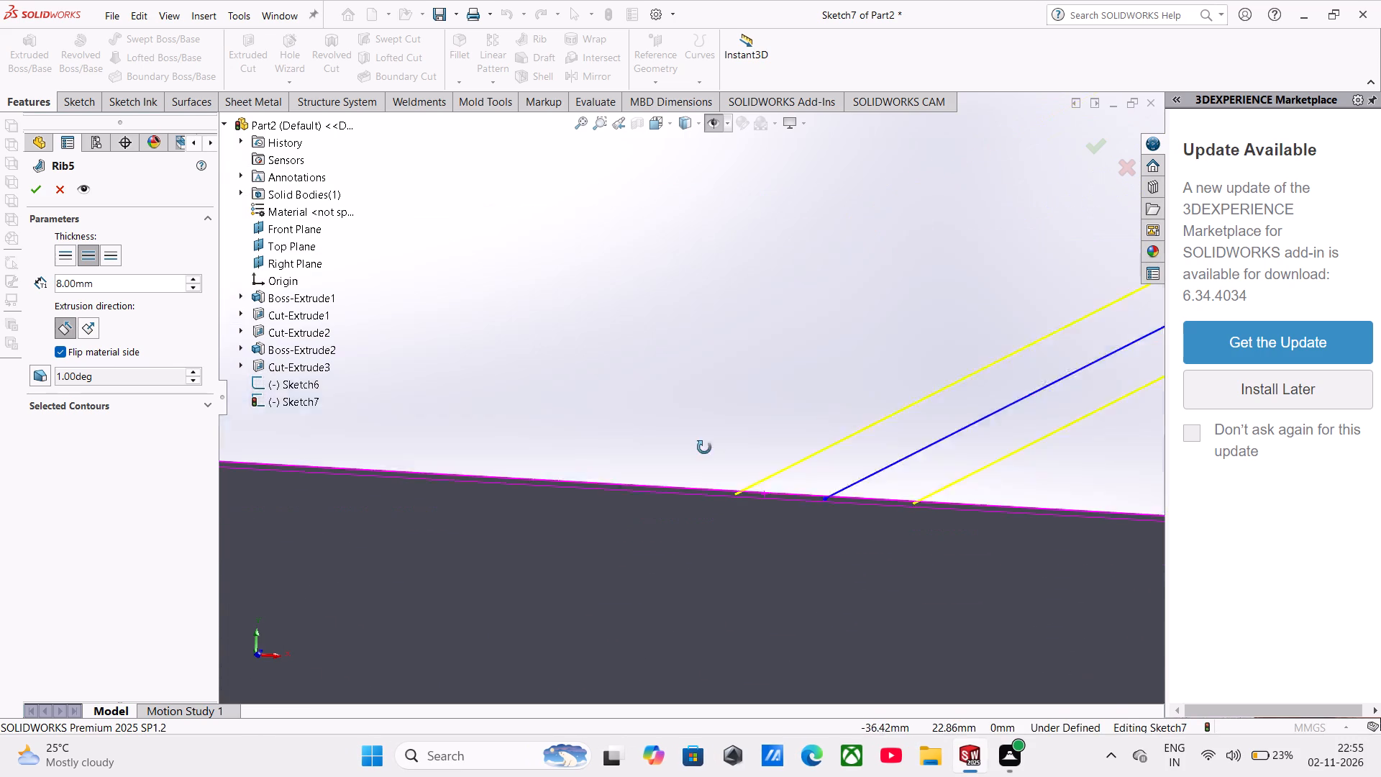
pyautogui.moveTo(704, 447); pyautogui.dragTo(702, 450, button='middle')
pyautogui.scroll(16, 703, 454)
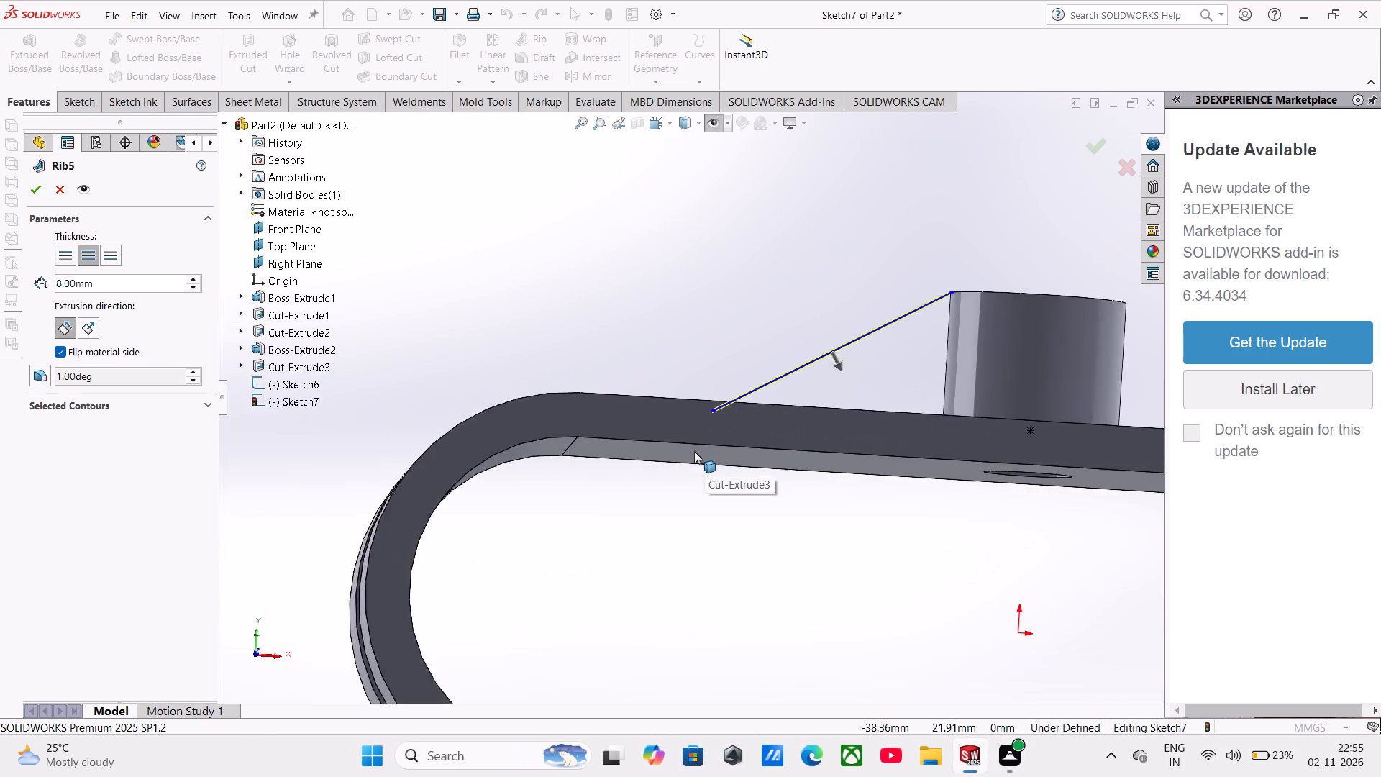
pyautogui.scroll(4, 694, 451)
pyautogui.click(57, 194)
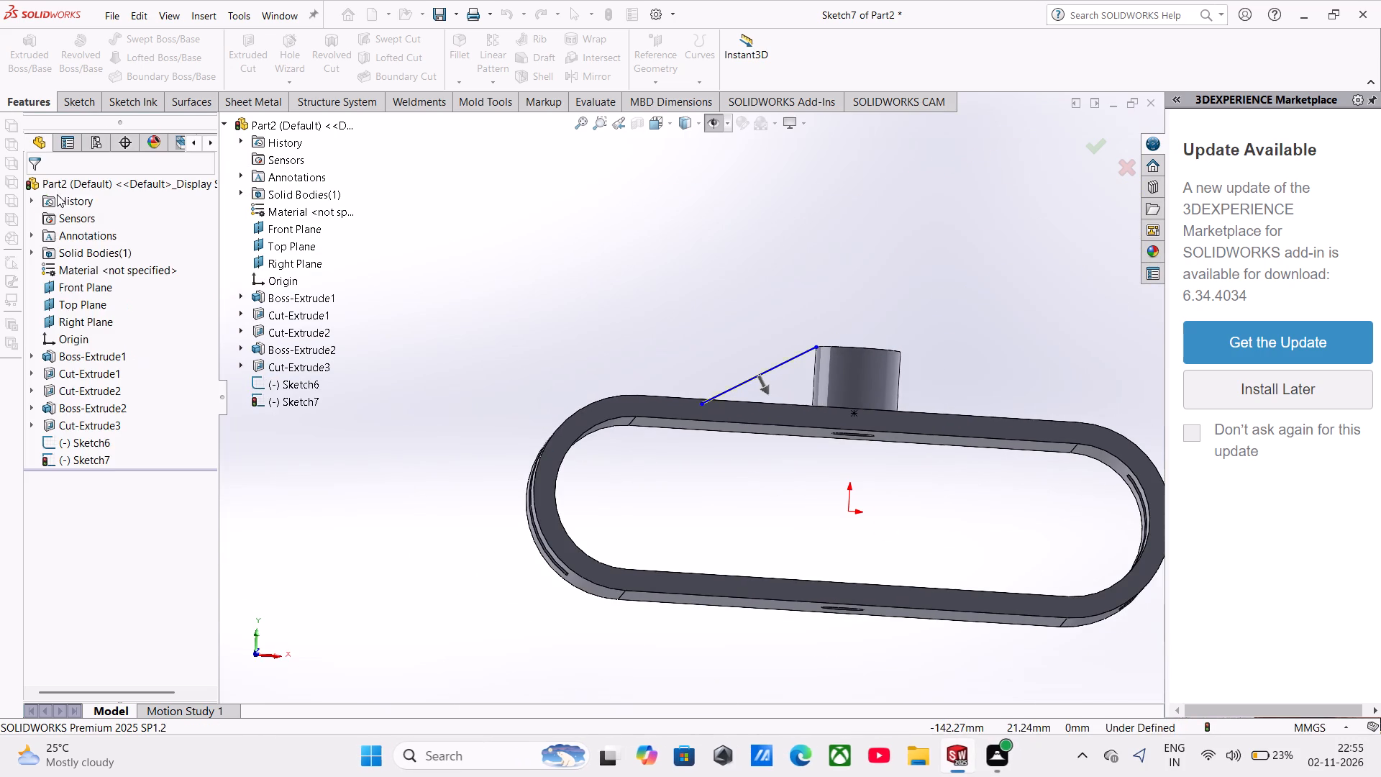
# Return to the Front view of the whole ring and the open rib sketch.
pyautogui.moveTo(835, 376); pyautogui.dragTo(824, 406, button='middle')
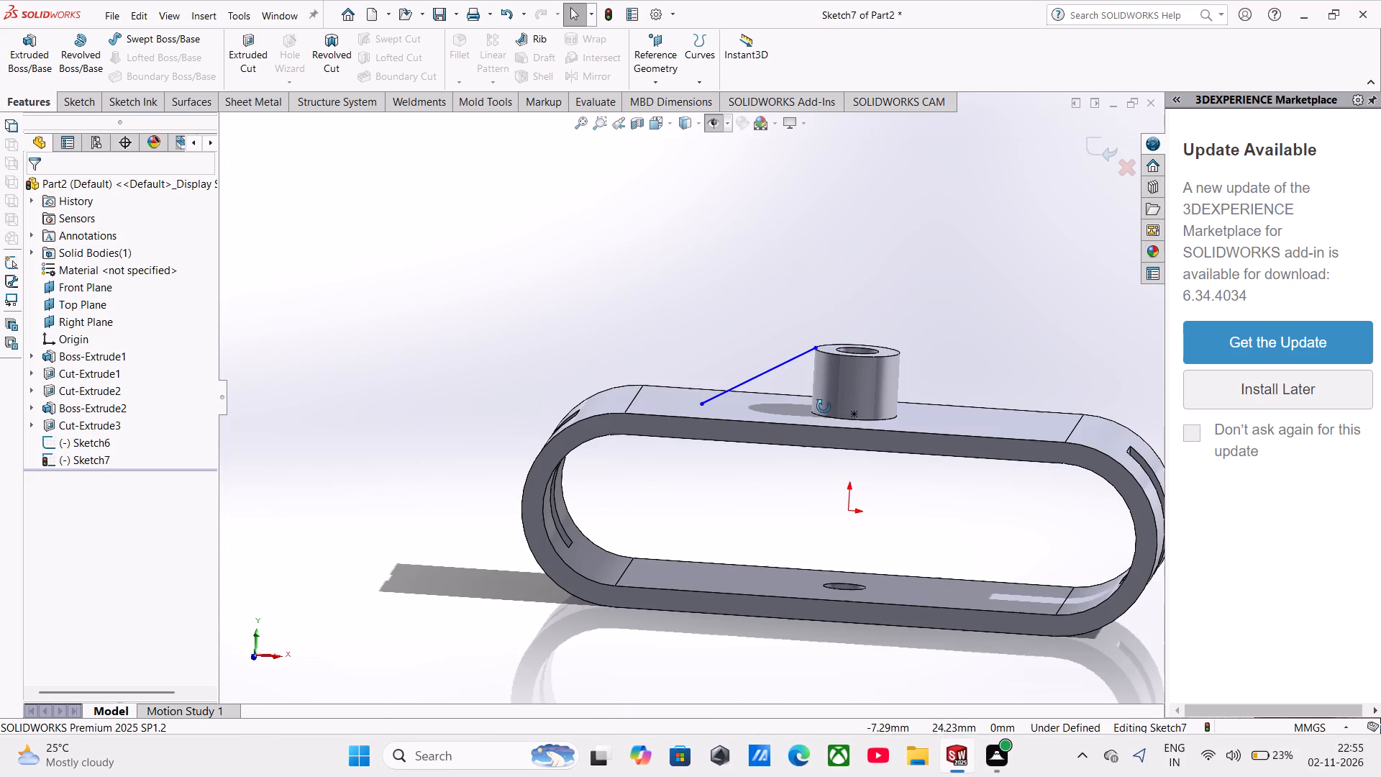
pyautogui.moveTo(824, 406); pyautogui.dragTo(824, 407, button='middle')
pyautogui.click(731, 125)
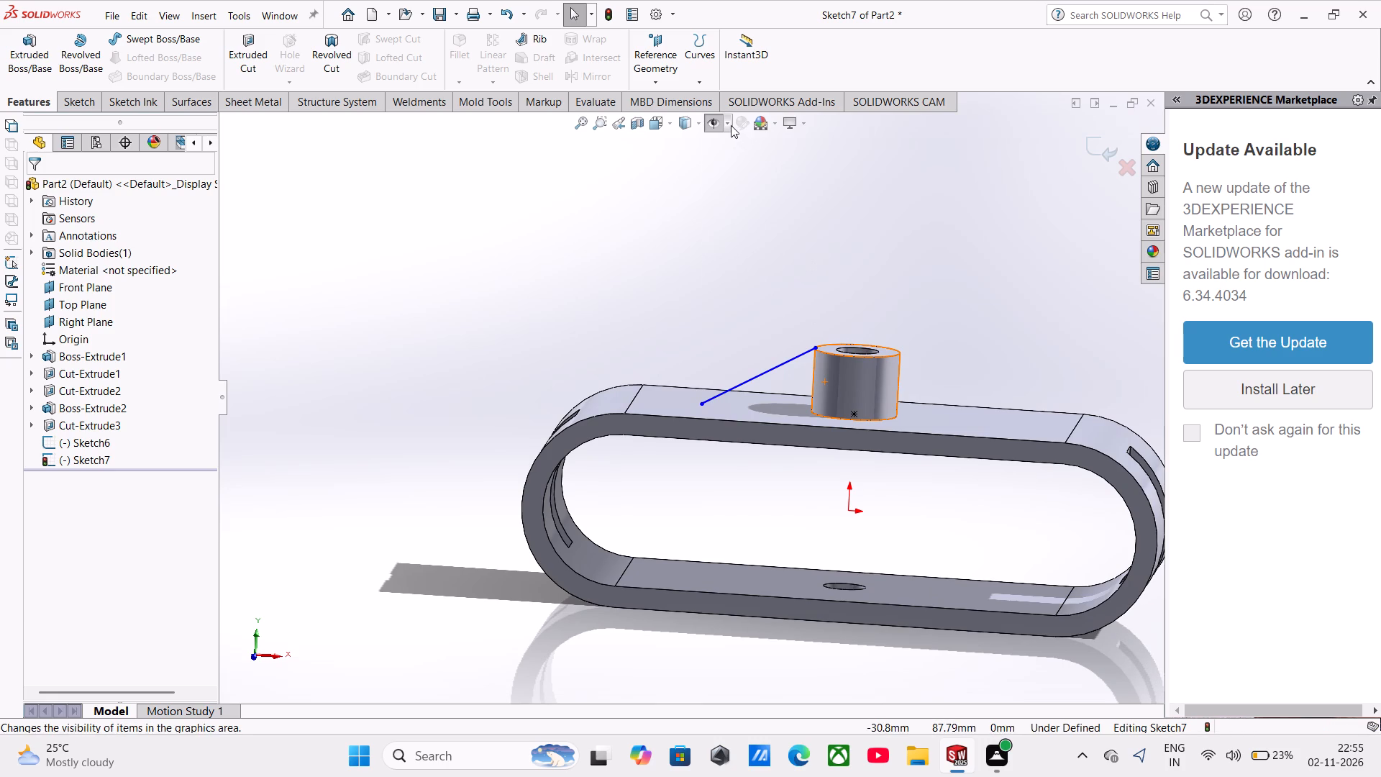
pyautogui.click(838, 221)
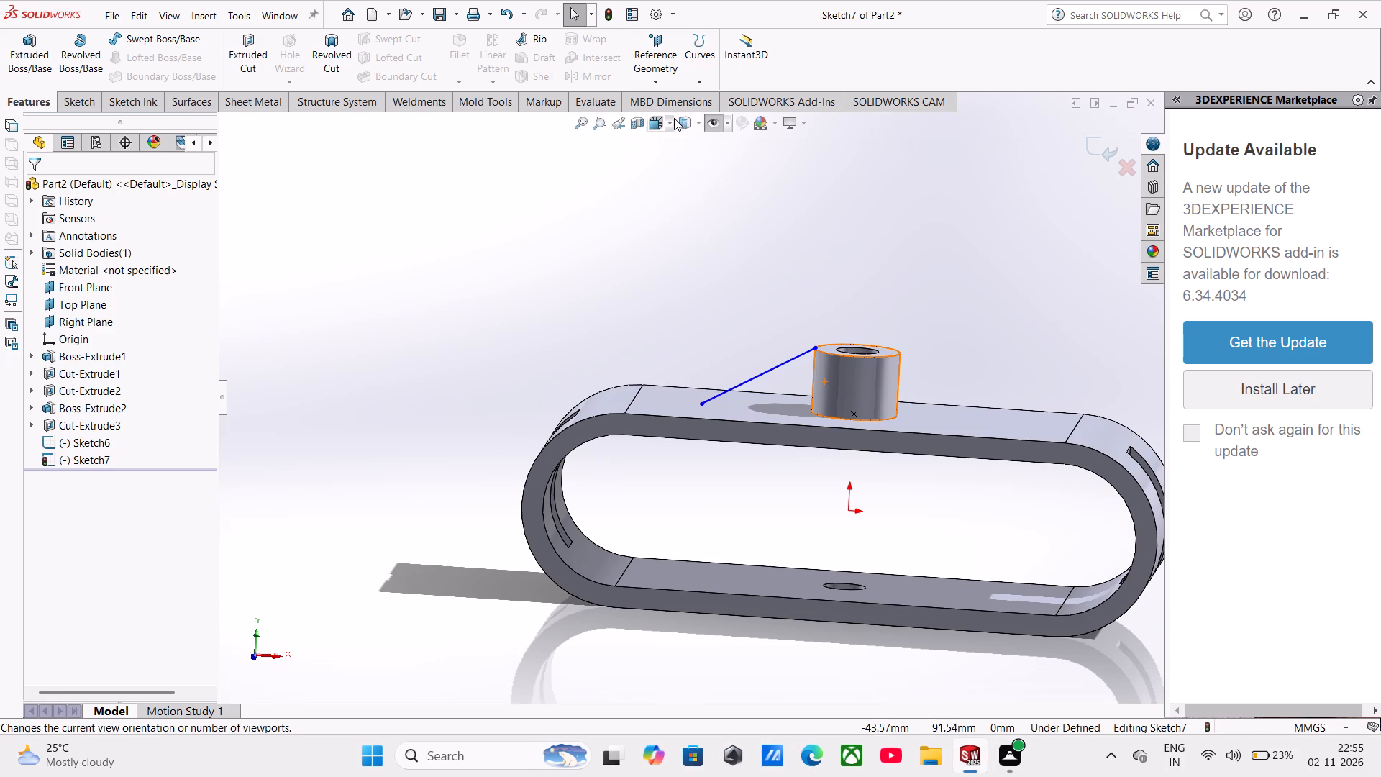
pyautogui.click(673, 119)
pyautogui.click(473, 441)
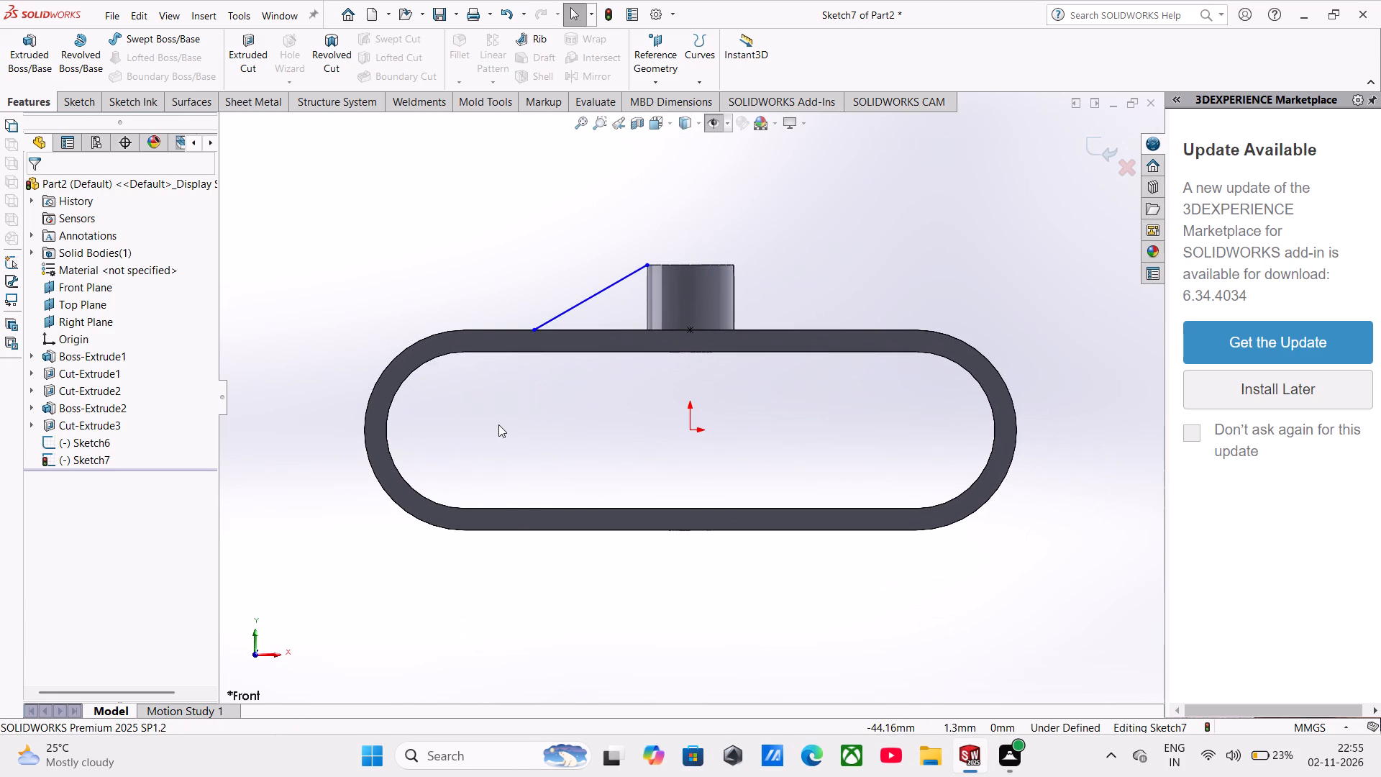
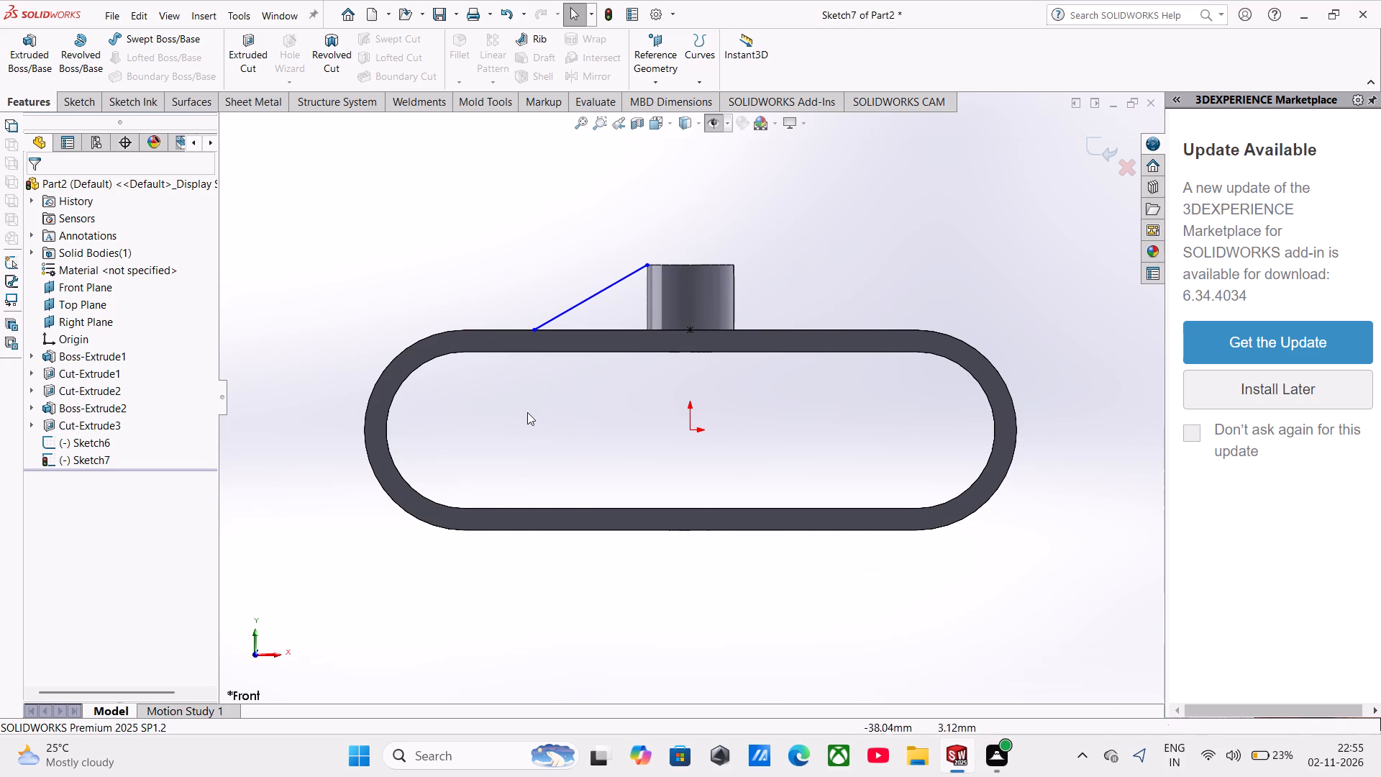
# Convert the boss's vertical silhouette edge beside the sloped line into the open rib sketch.
pyautogui.scroll(-3, 972, 542)
pyautogui.scroll(4, 693, 304)
pyautogui.scroll(-3, 535, 271)
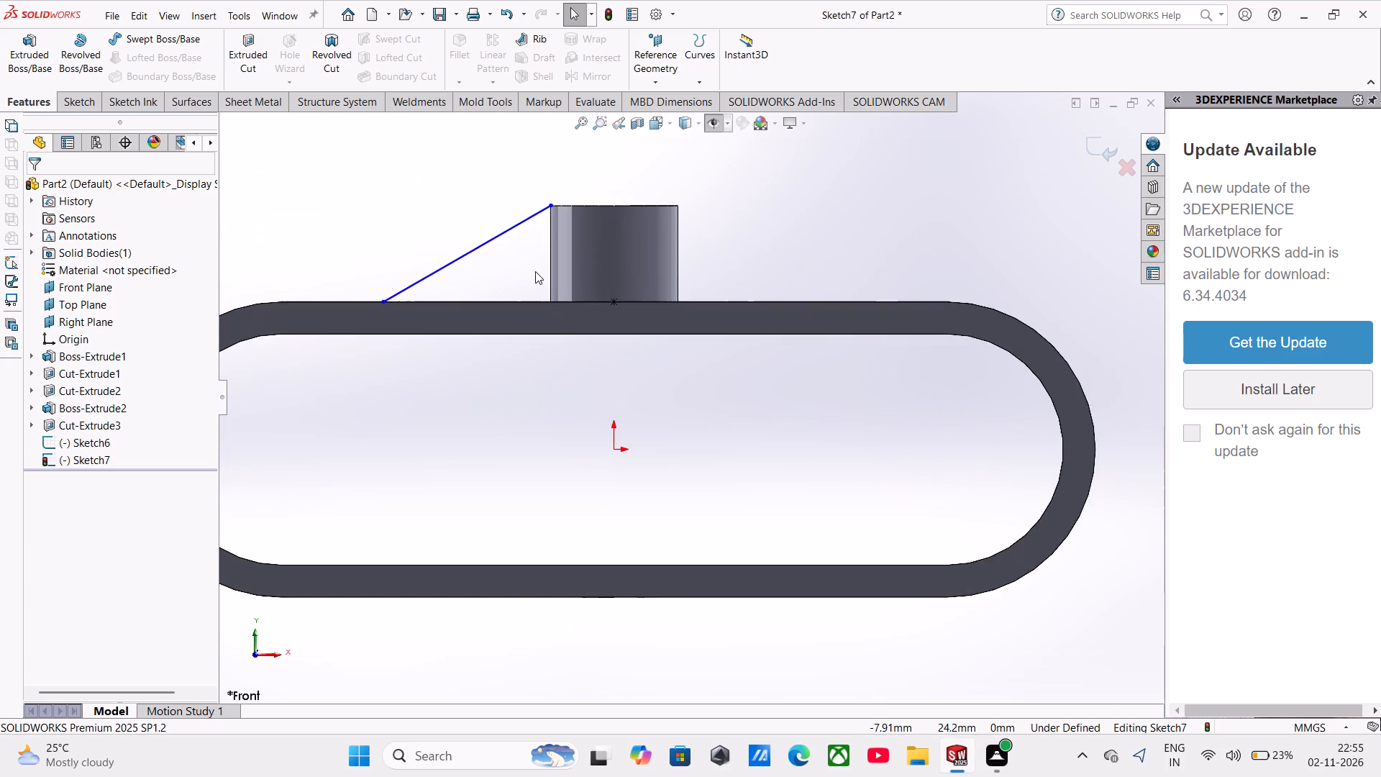
pyautogui.scroll(-2, 535, 271)
pyautogui.scroll(-6, 578, 224)
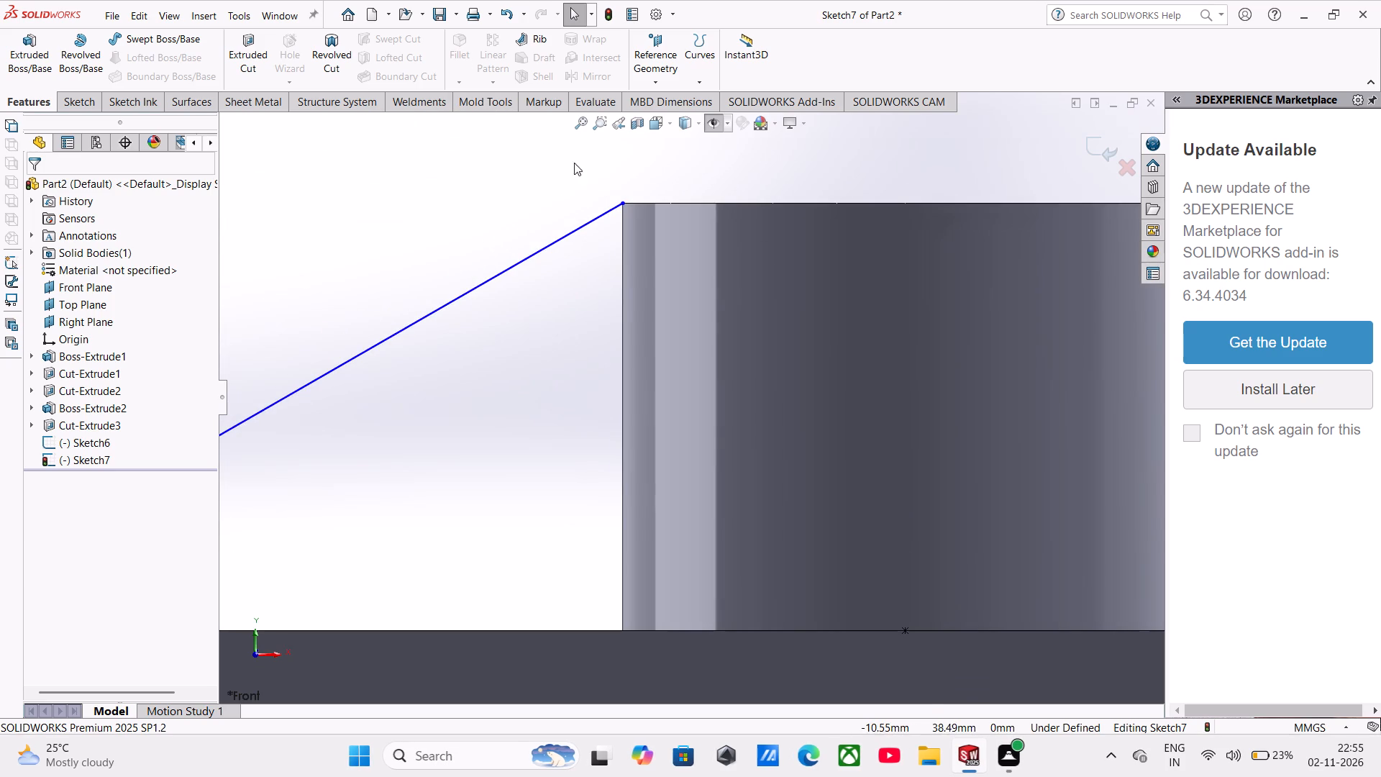
pyautogui.click(63, 99)
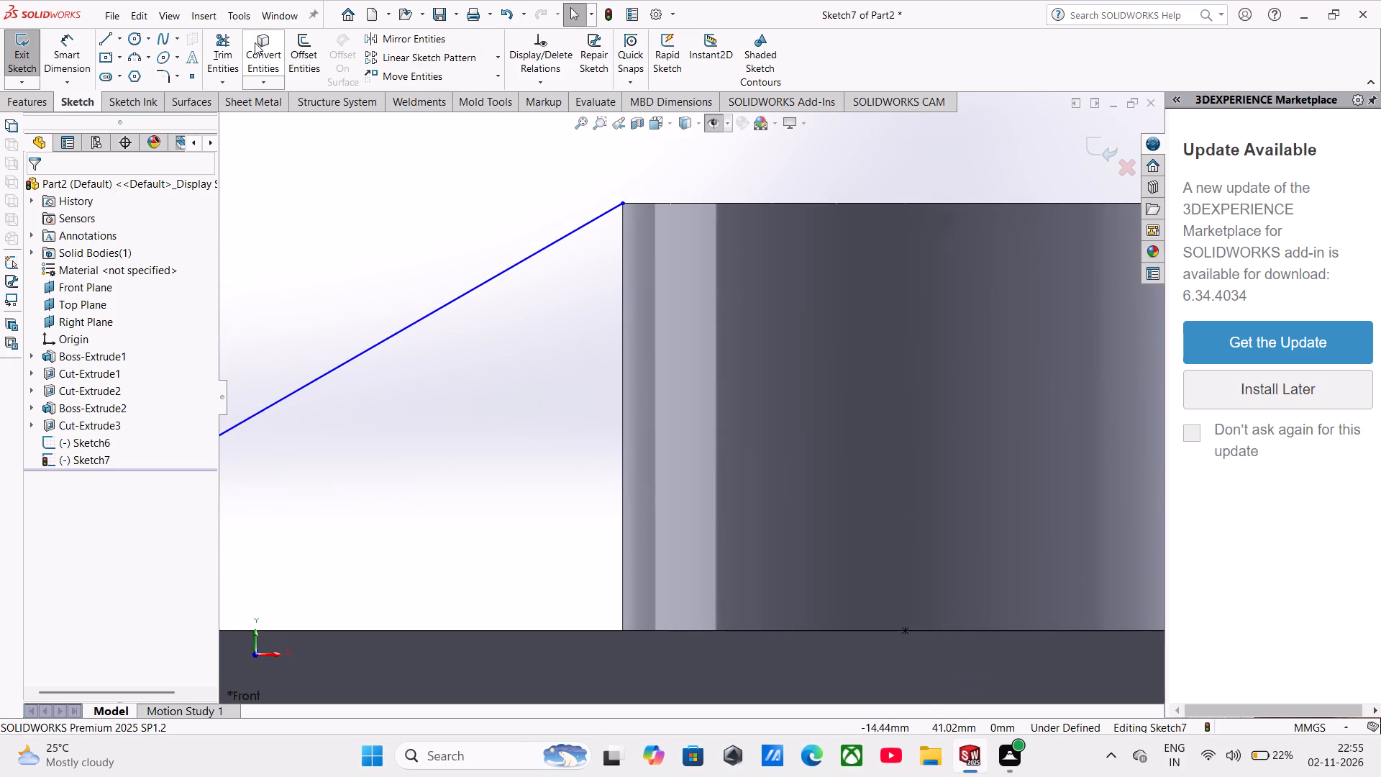
pyautogui.click(257, 42)
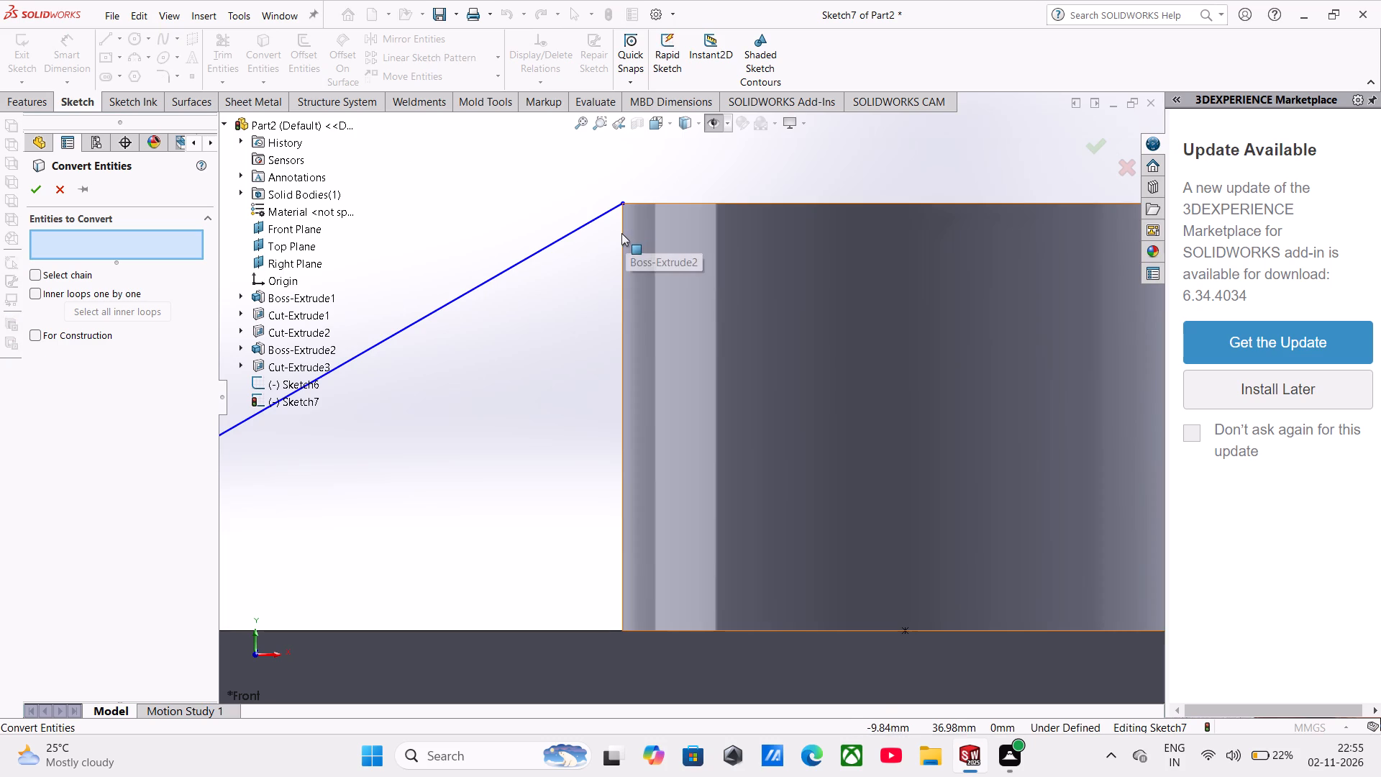
pyautogui.click(620, 235)
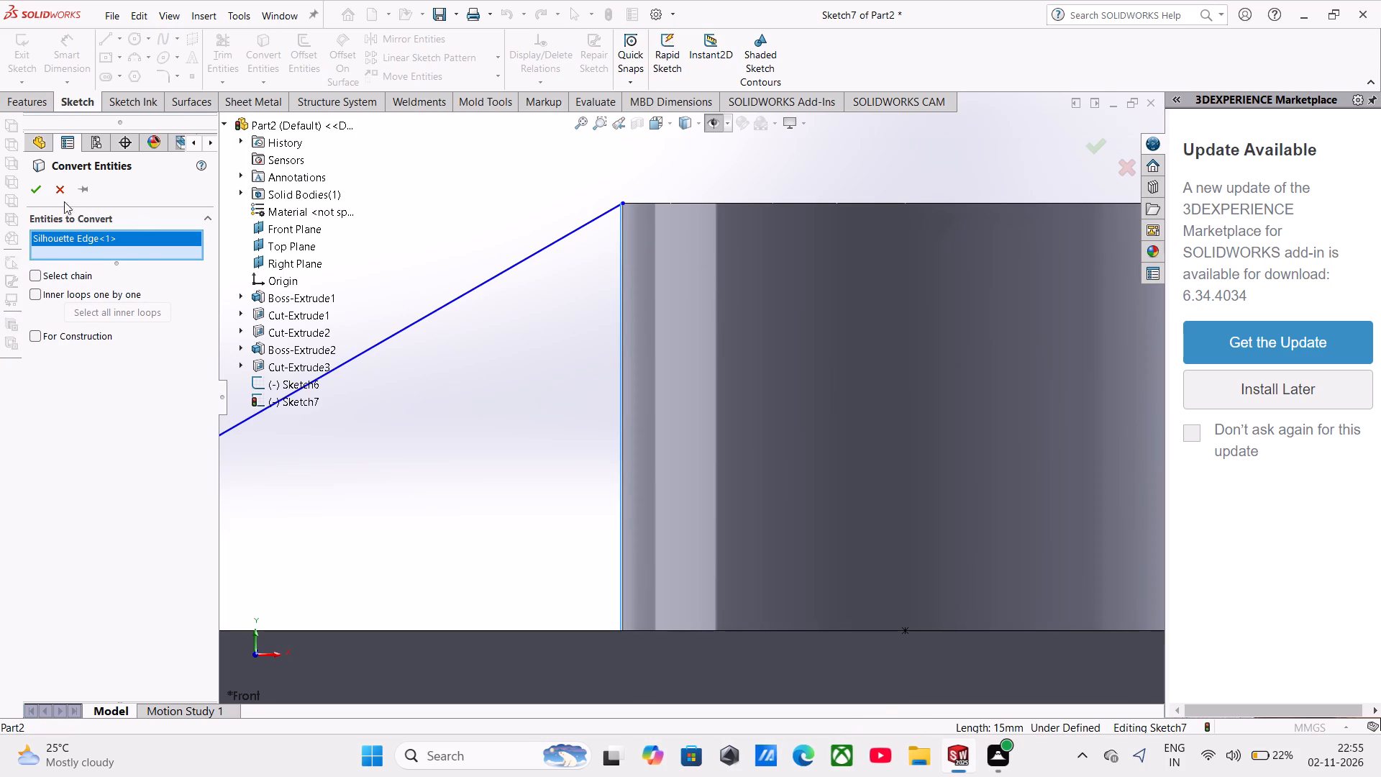
pyautogui.click(45, 187)
# Trim the sloped line's upper end back to the converted vertical edge and trim away the converted edge itself.
pyautogui.scroll(-3, 447, 196)
pyautogui.scroll(-3, 629, 220)
pyautogui.scroll(-3, 974, 305)
pyautogui.scroll(-3, 883, 322)
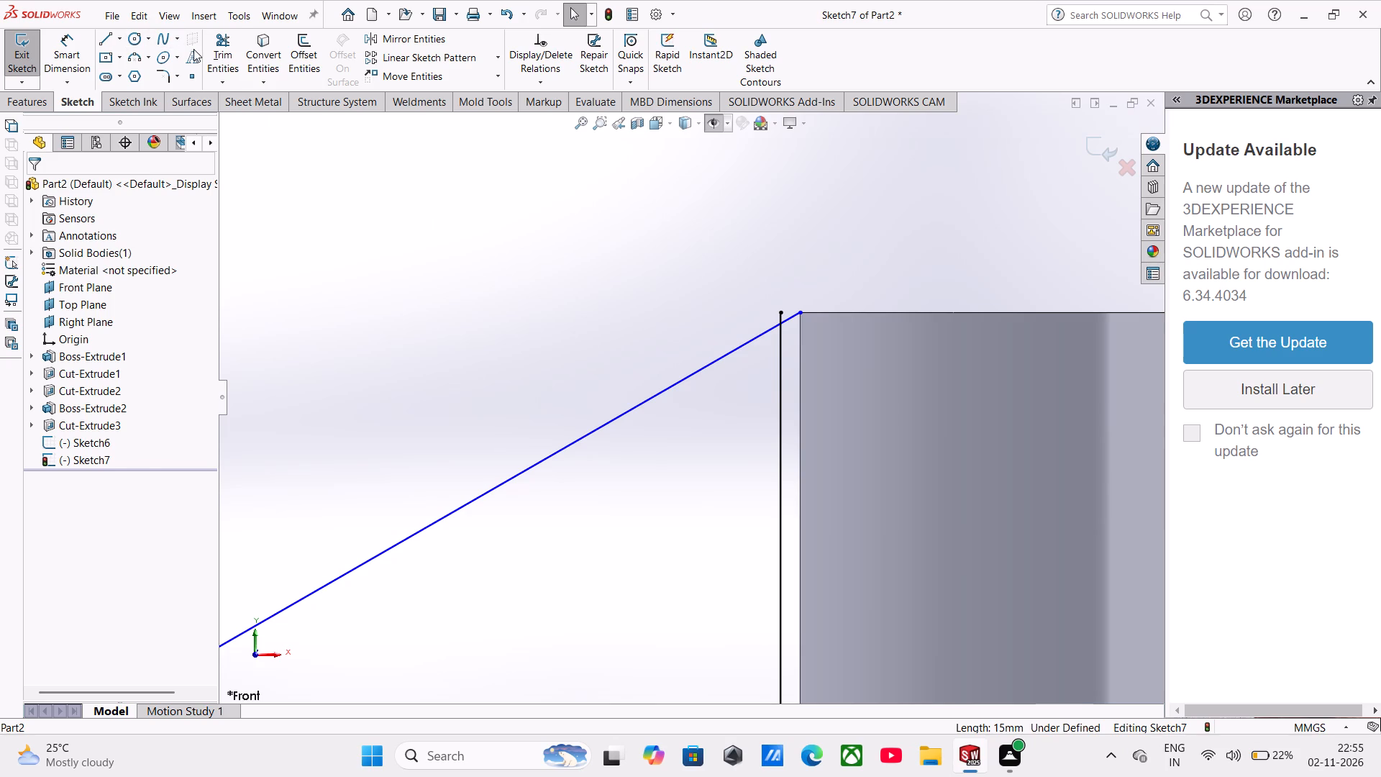
pyautogui.click(214, 60)
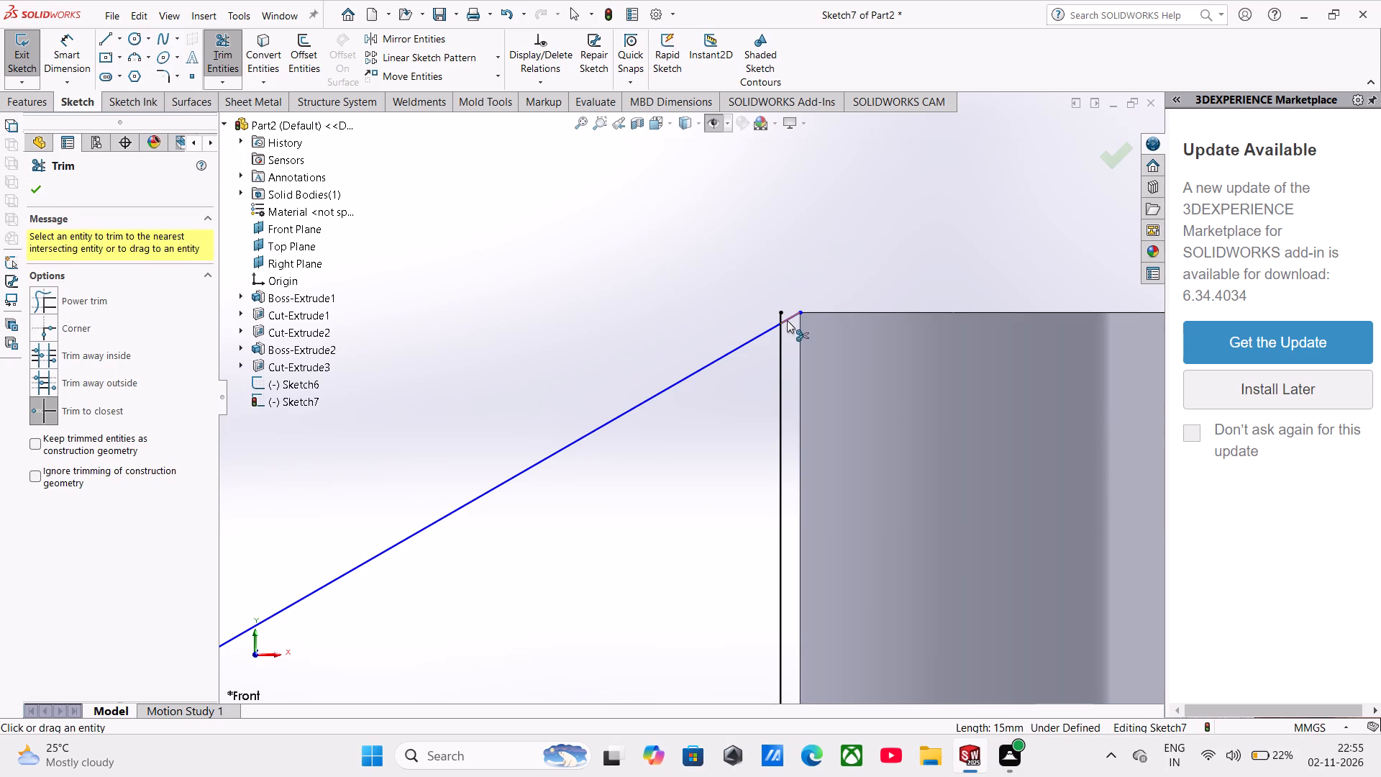
pyautogui.click(787, 320)
pyautogui.click(780, 318)
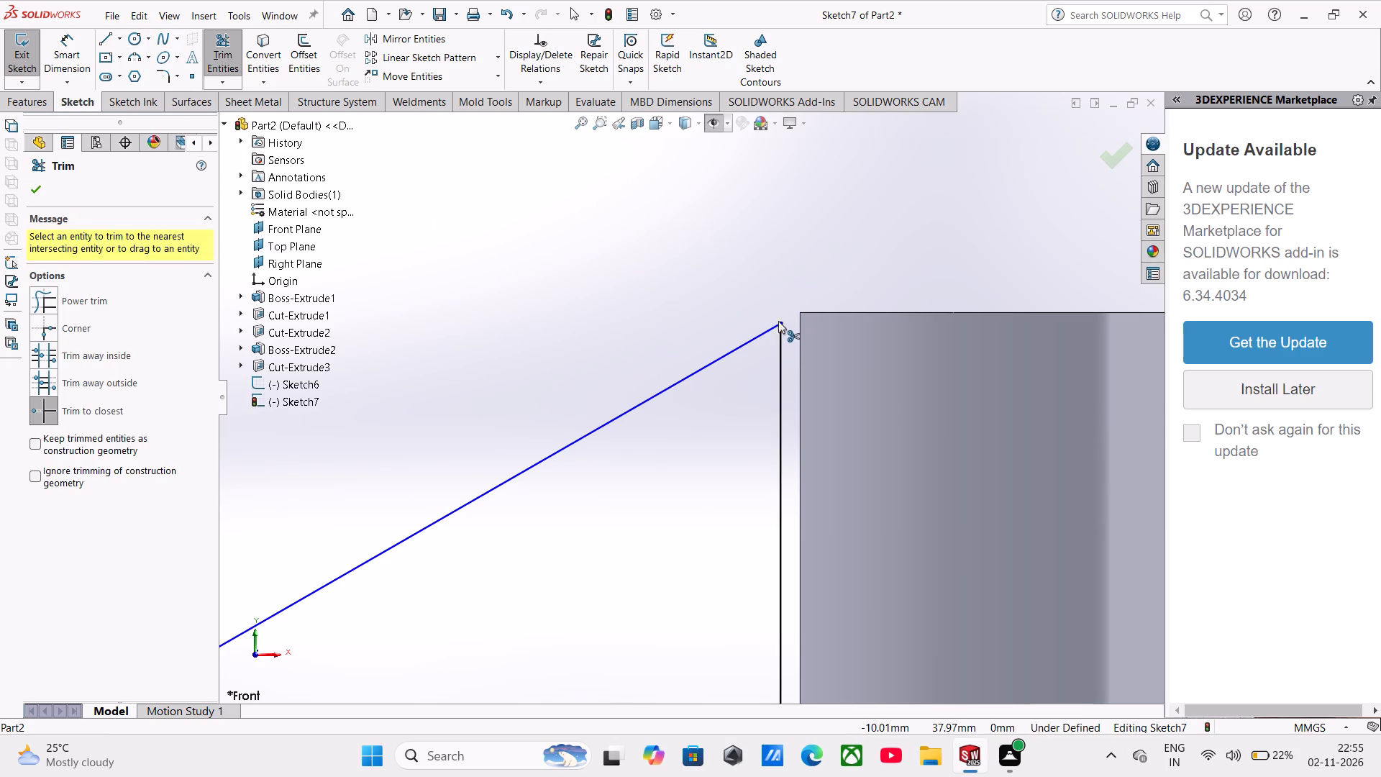
pyautogui.scroll(13, 777, 339)
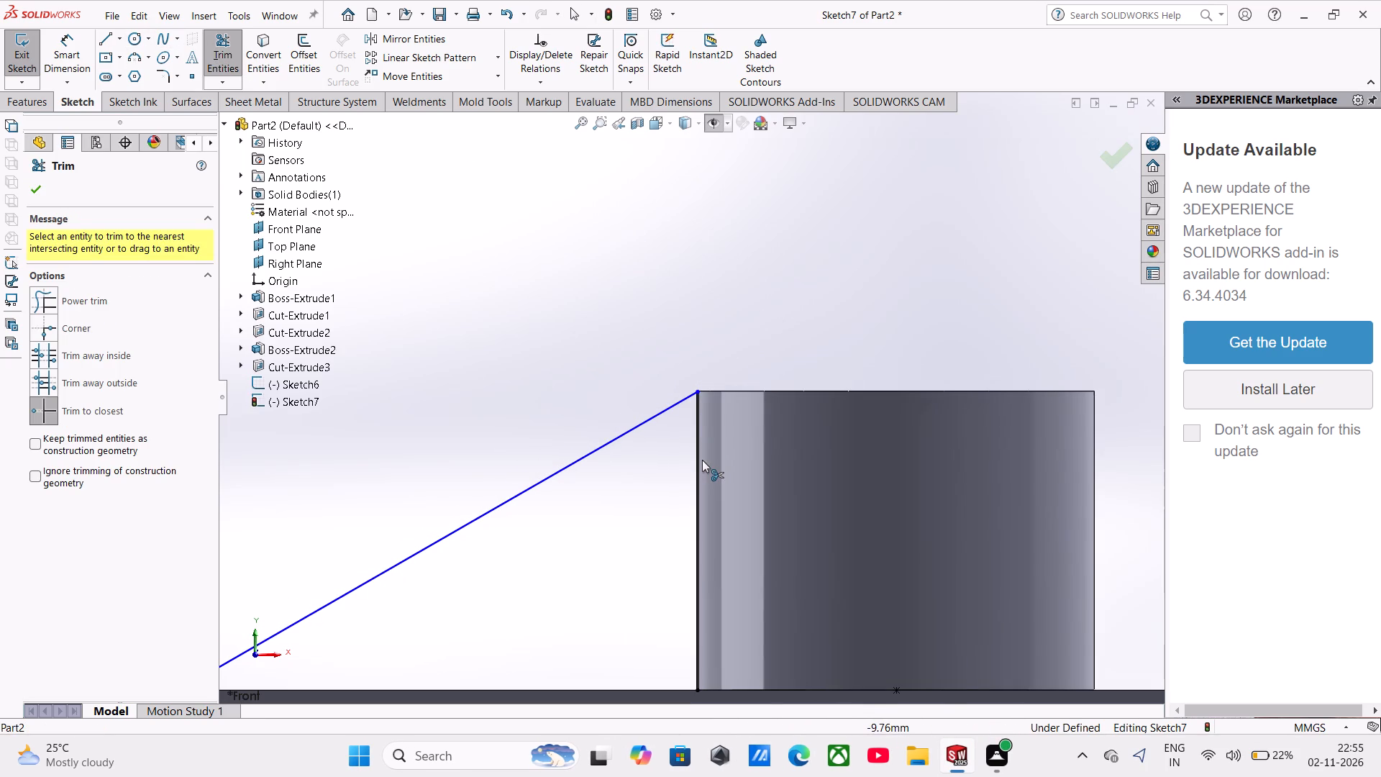
pyautogui.click(696, 466)
pyautogui.scroll(7, 696, 471)
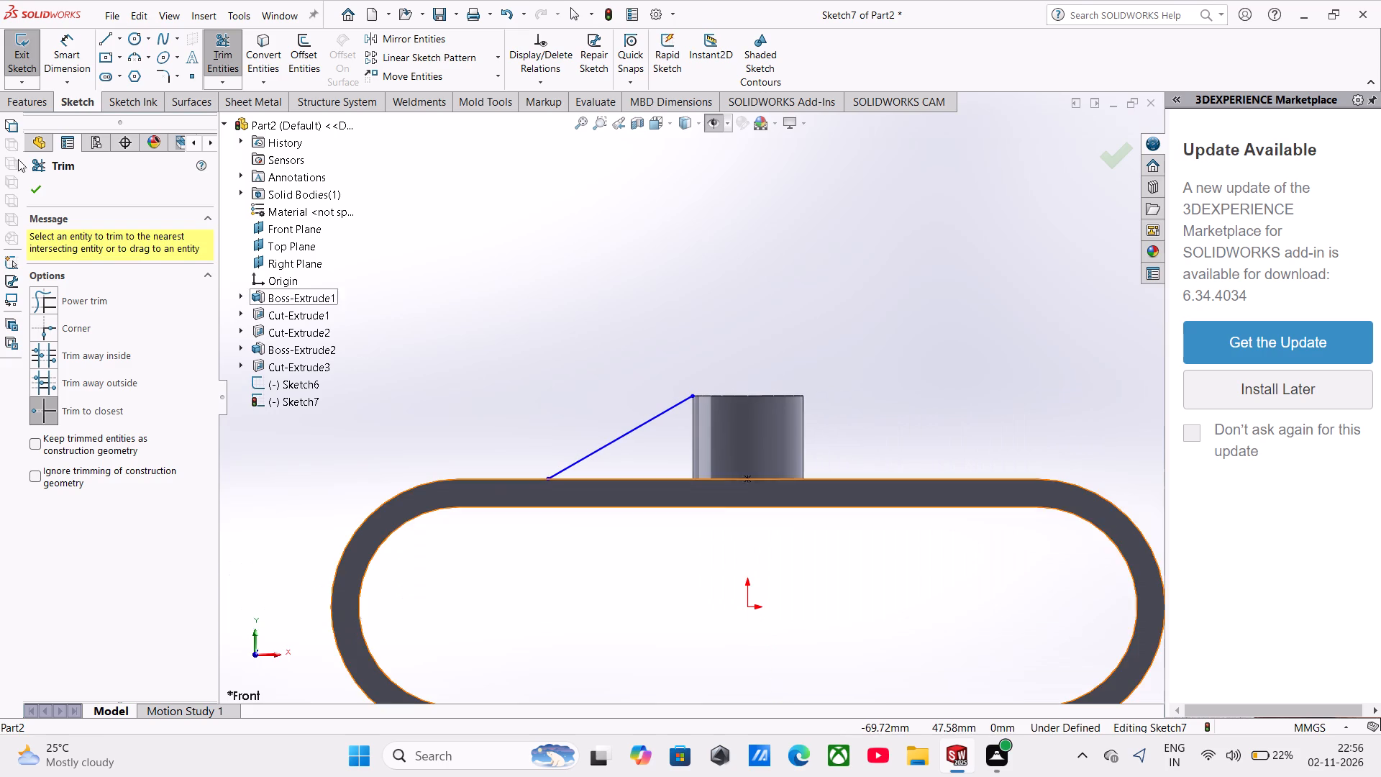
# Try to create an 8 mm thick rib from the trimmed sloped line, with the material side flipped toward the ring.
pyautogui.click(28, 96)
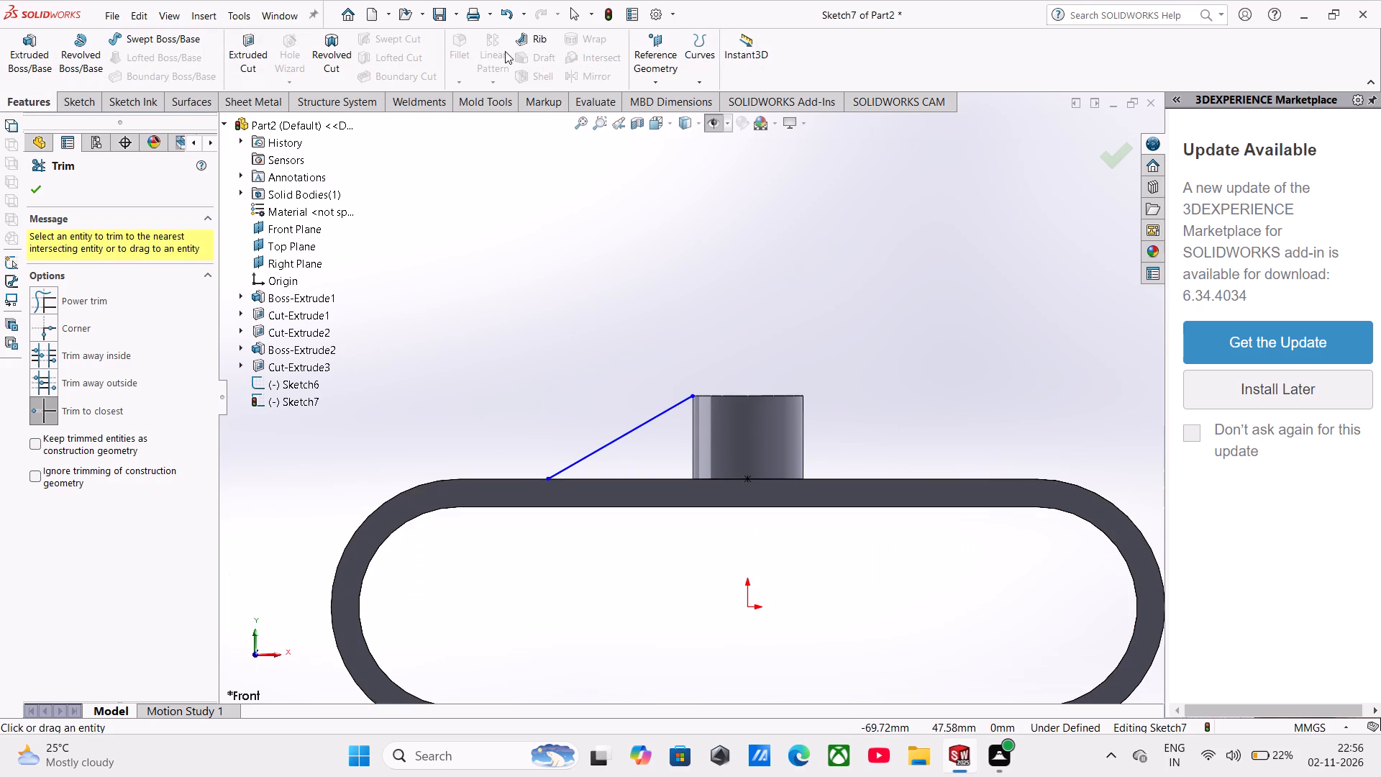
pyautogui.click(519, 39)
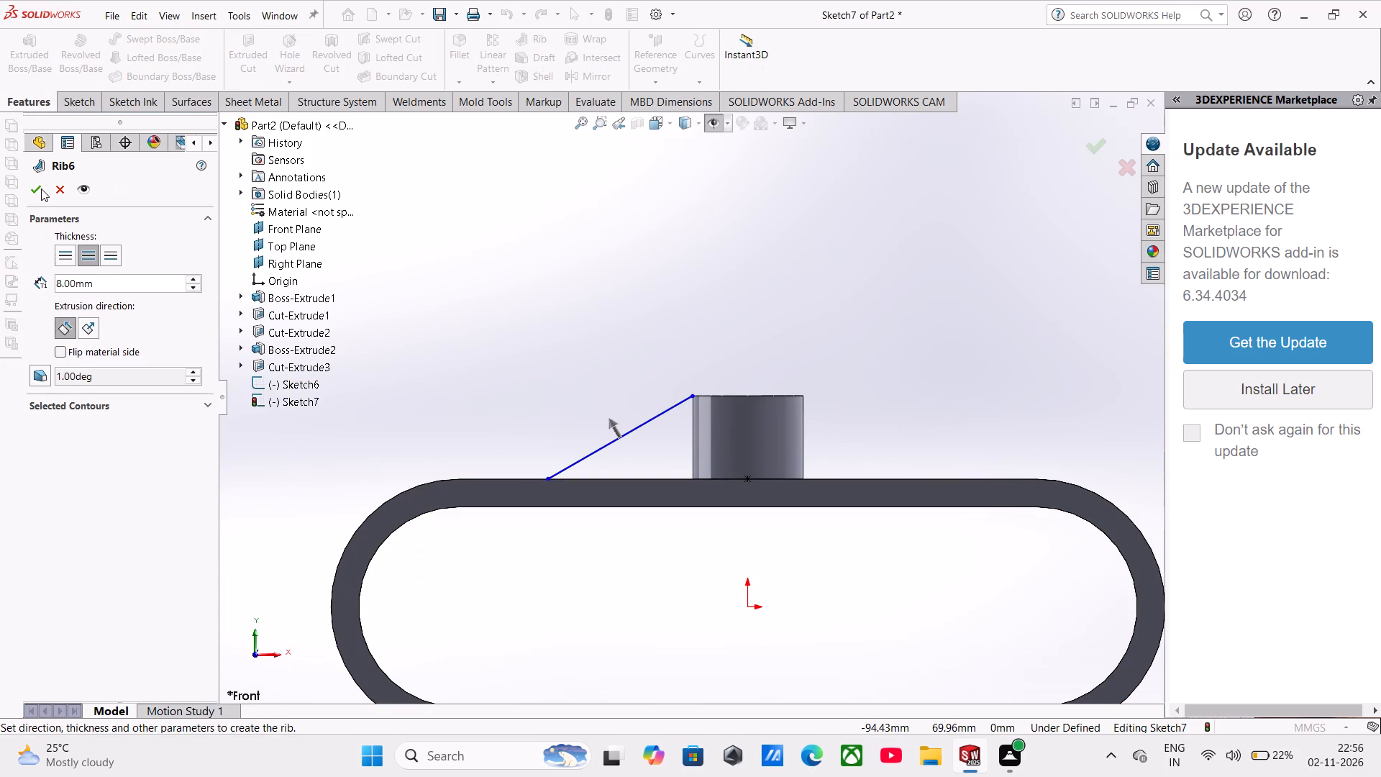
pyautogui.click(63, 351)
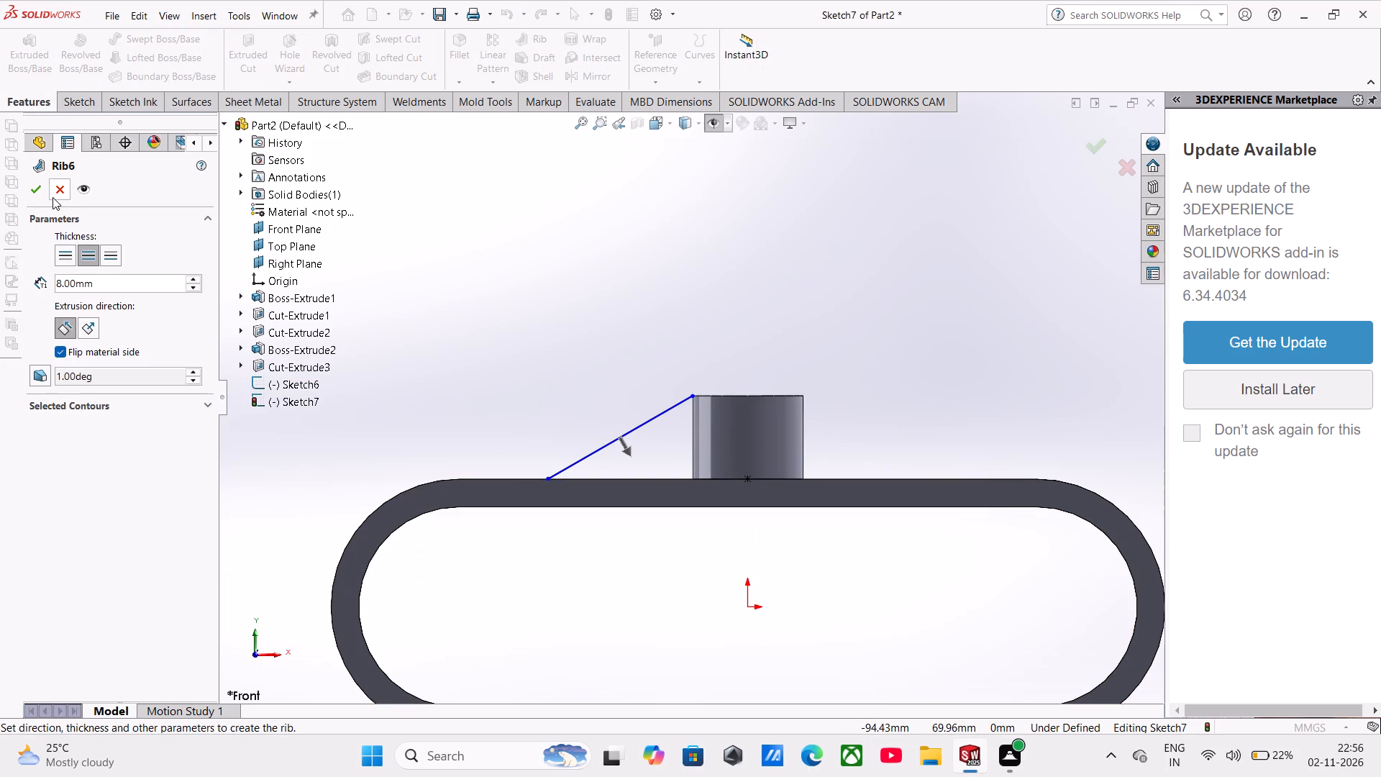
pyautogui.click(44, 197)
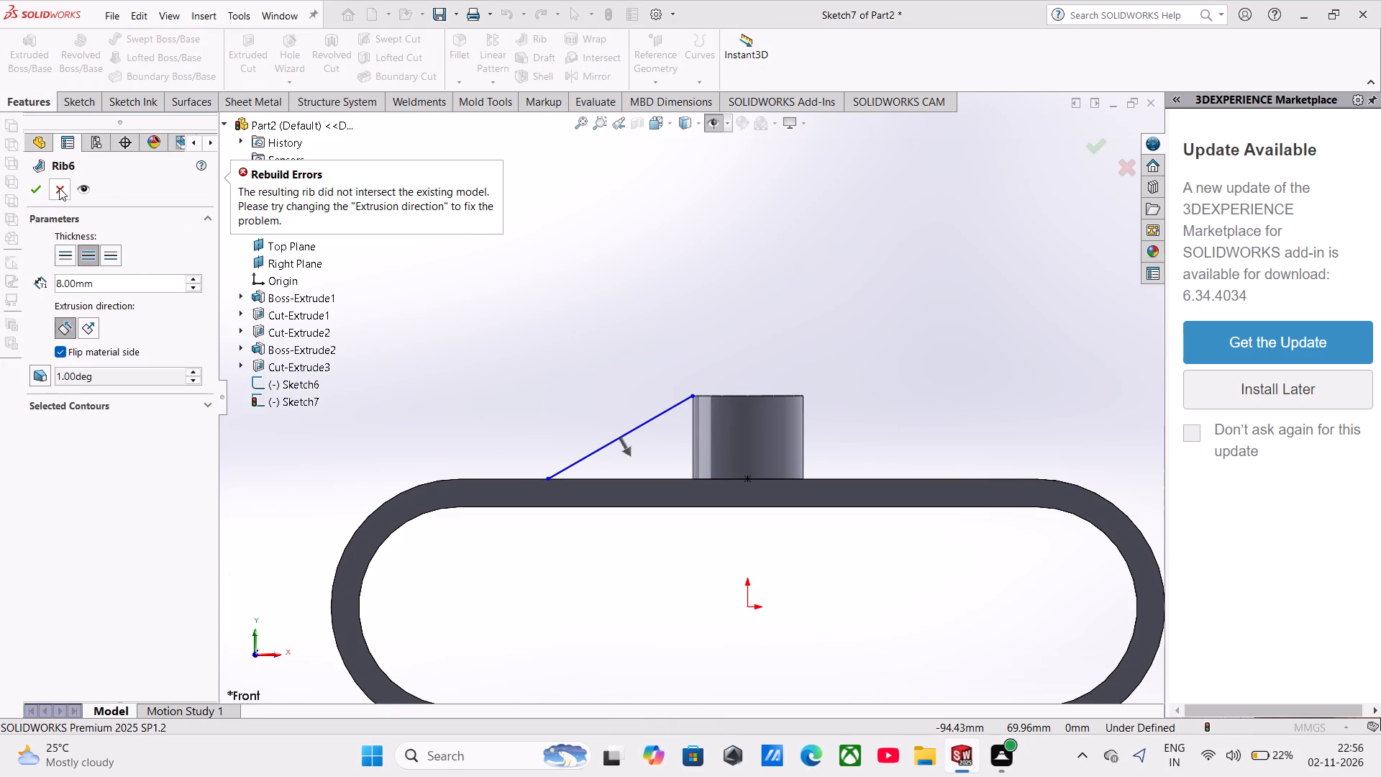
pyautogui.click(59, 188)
# Convert the boss's top circular edge into the rib sketch.
pyautogui.scroll(-3, 690, 378)
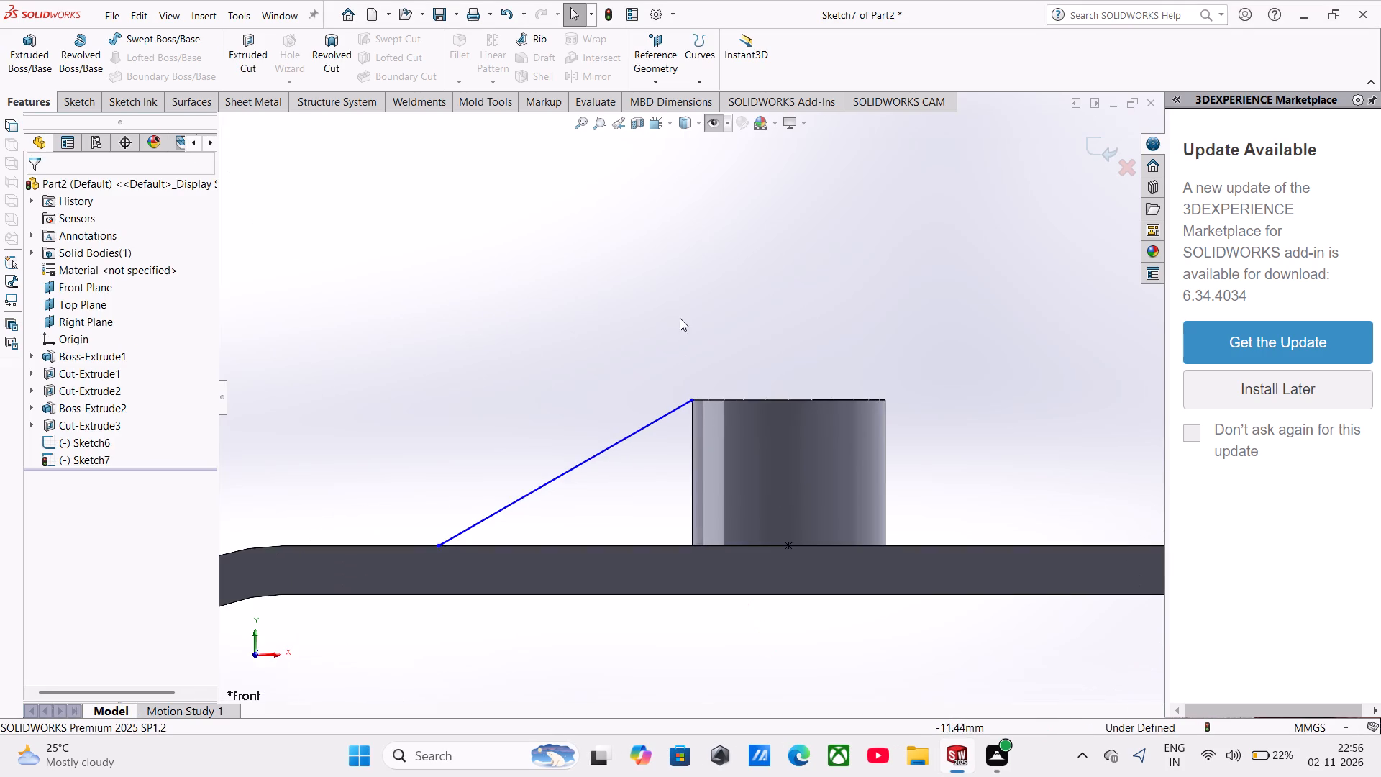
pyautogui.scroll(-4, 681, 325)
pyautogui.scroll(-3, 744, 491)
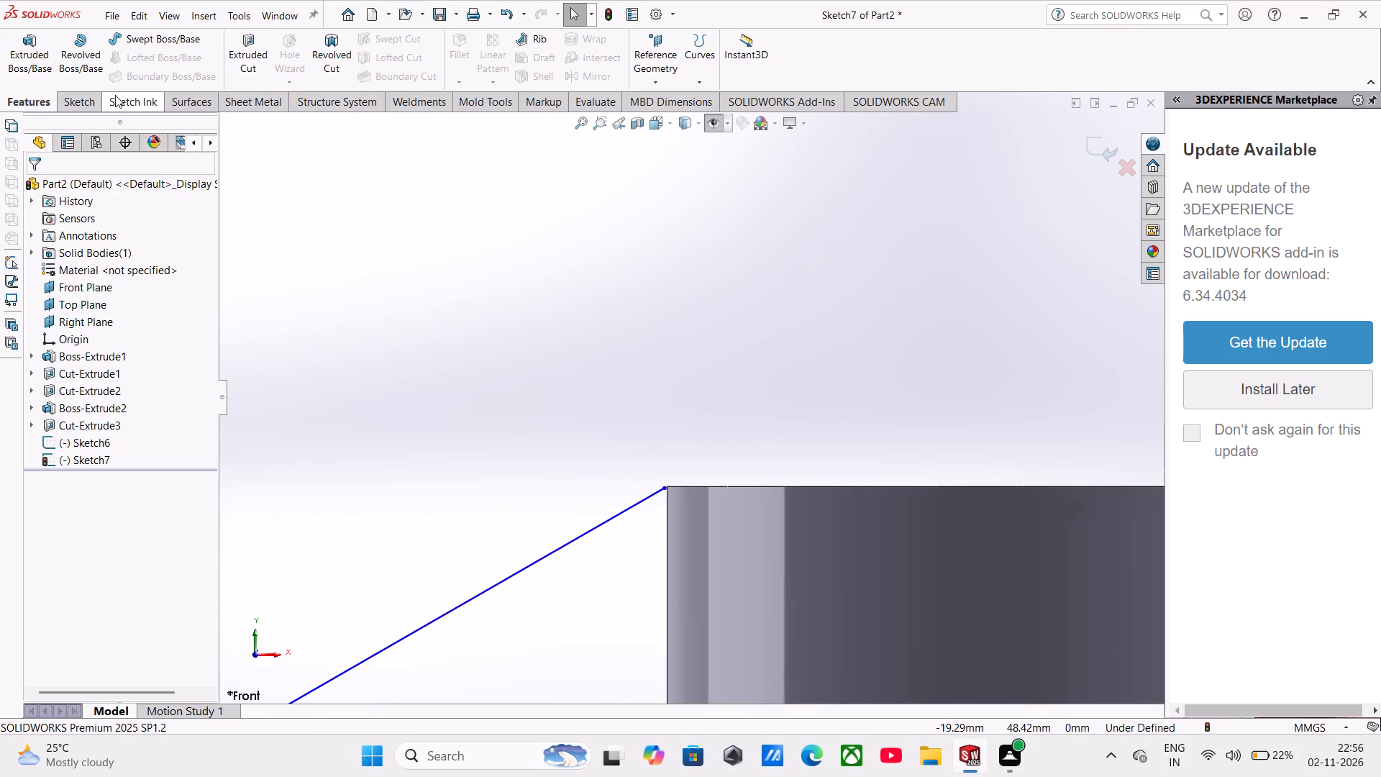
pyautogui.click(82, 97)
pyautogui.click(247, 52)
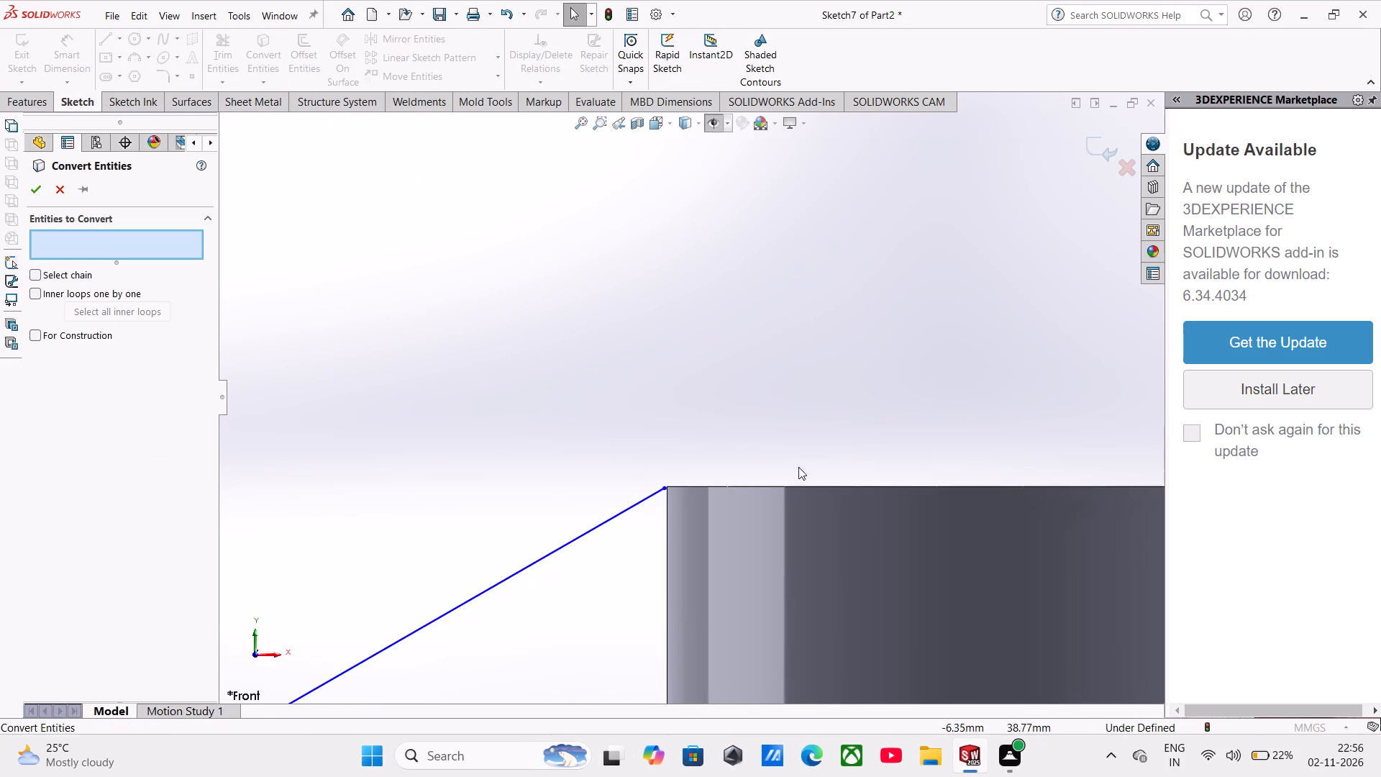
pyautogui.click(797, 489)
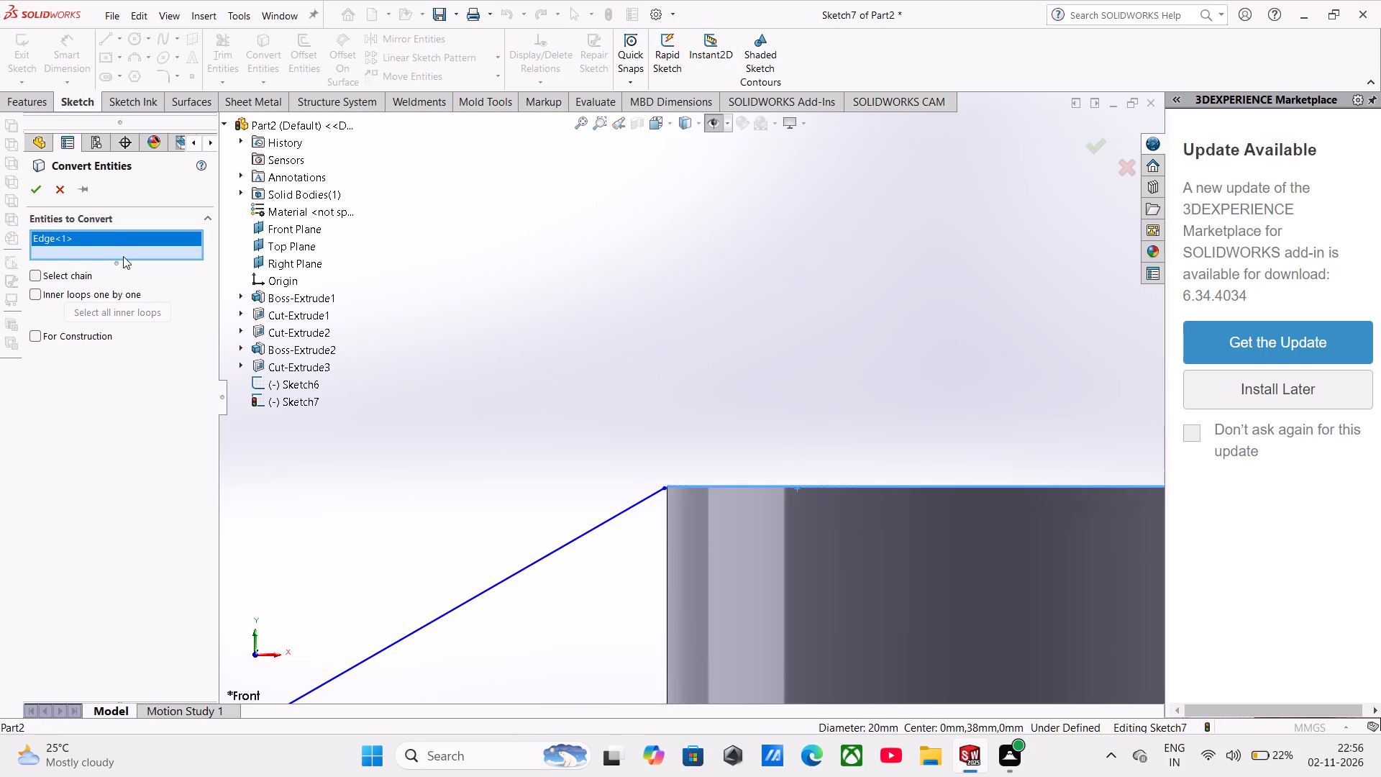
pyautogui.click(27, 185)
# Make the sloped line's upper endpoint coincident with the near end of the converted top edge.
pyautogui.scroll(4, 638, 464)
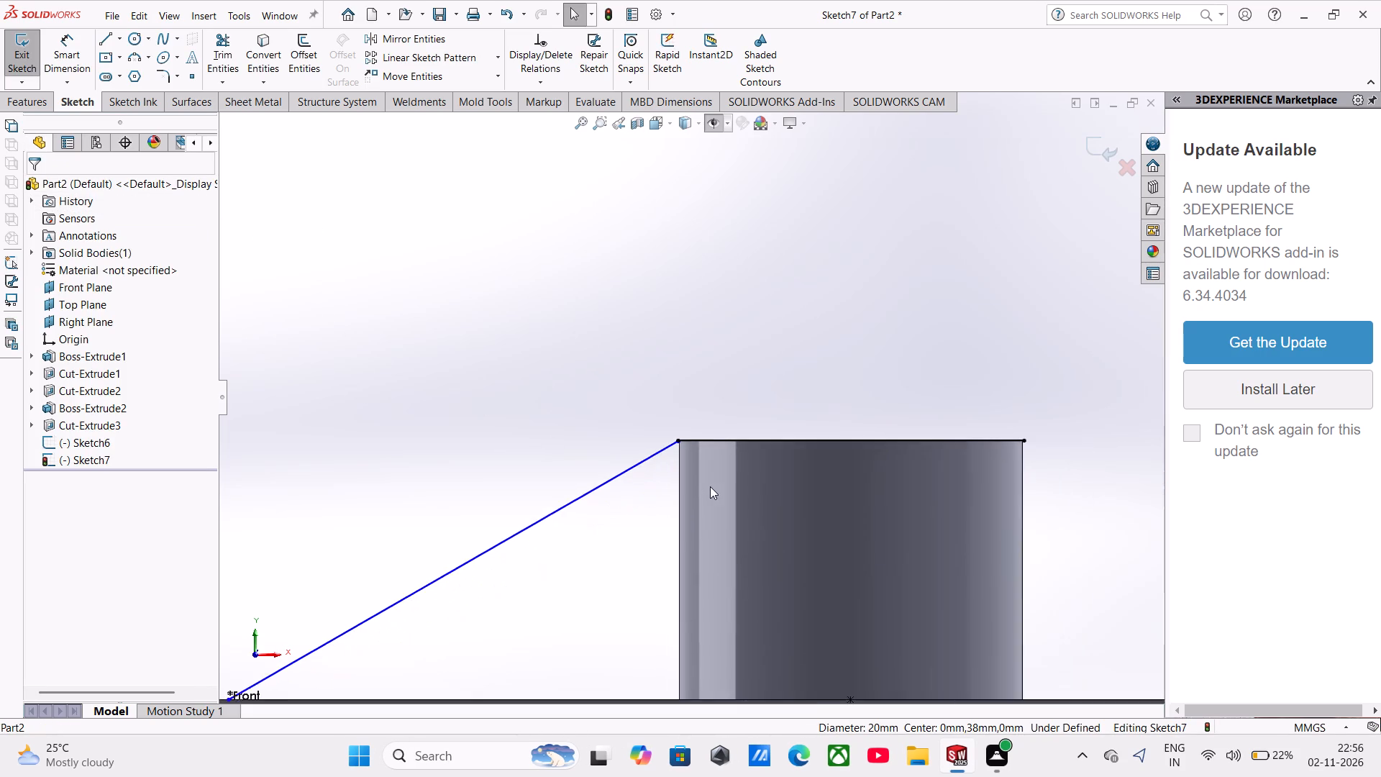
pyautogui.scroll(-4, 707, 480)
pyautogui.scroll(-6, 589, 314)
pyautogui.scroll(-4, 712, 427)
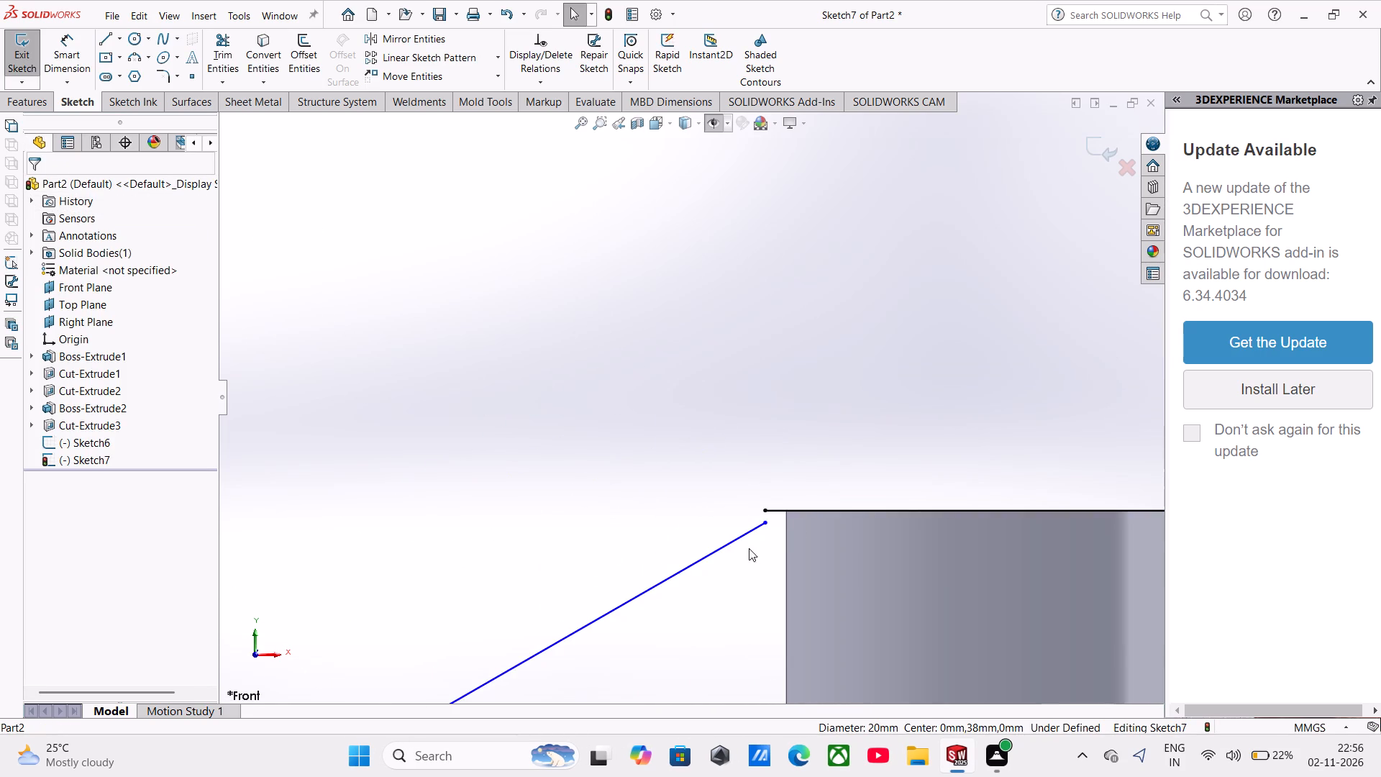
pyautogui.scroll(-4, 749, 548)
pyautogui.click(769, 453)
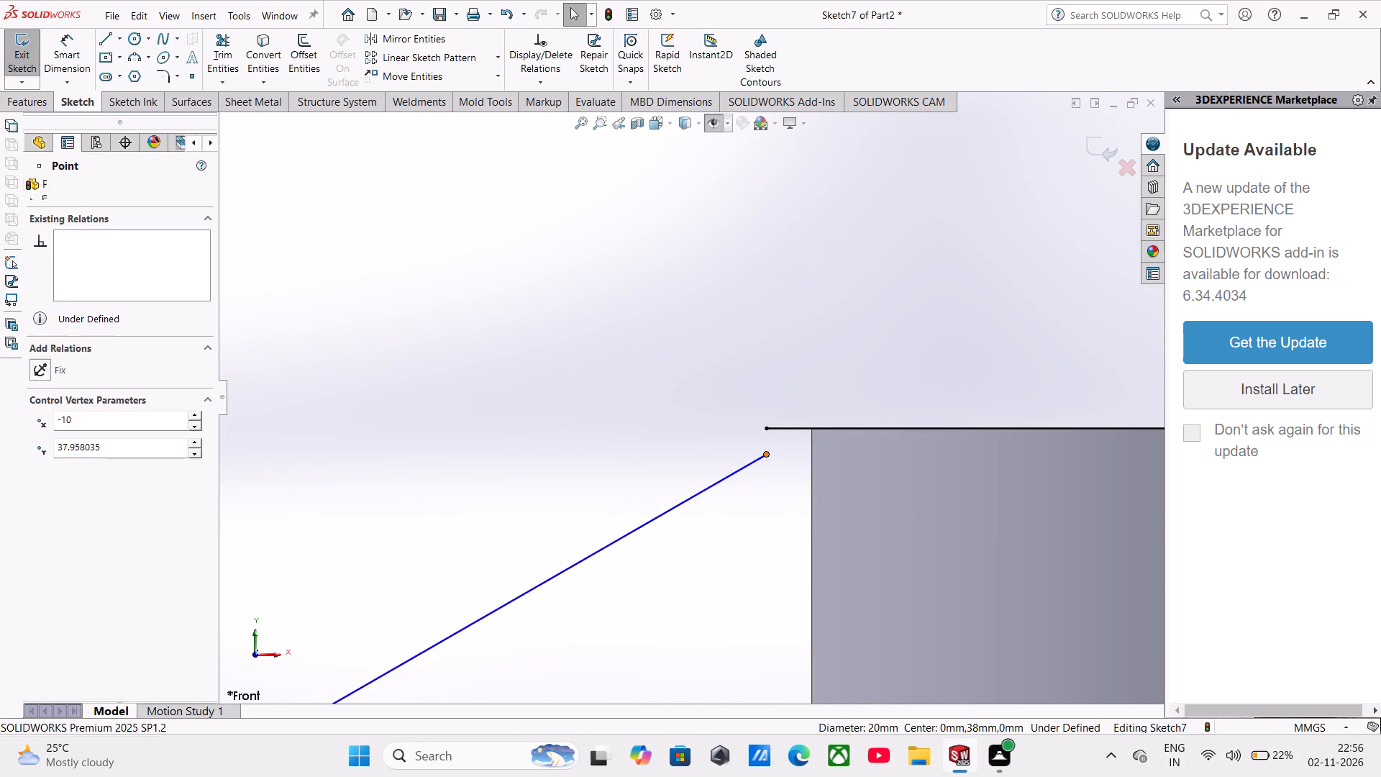
pyautogui.keyDown('ctrl'); pyautogui.click(765, 427); pyautogui.keyUp('ctrl')
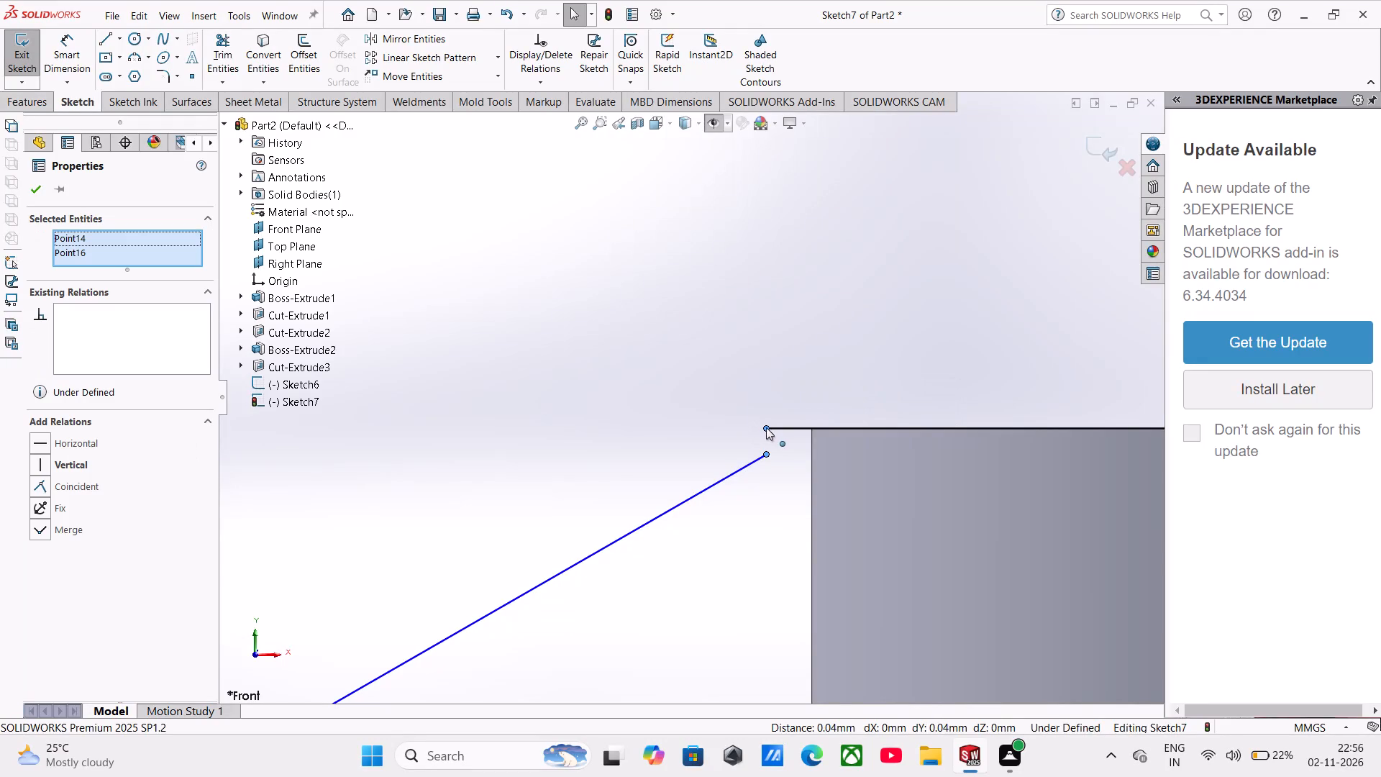
pyautogui.keyDown('ctrl'); pyautogui.click(90, 485); pyautogui.keyUp('ctrl')
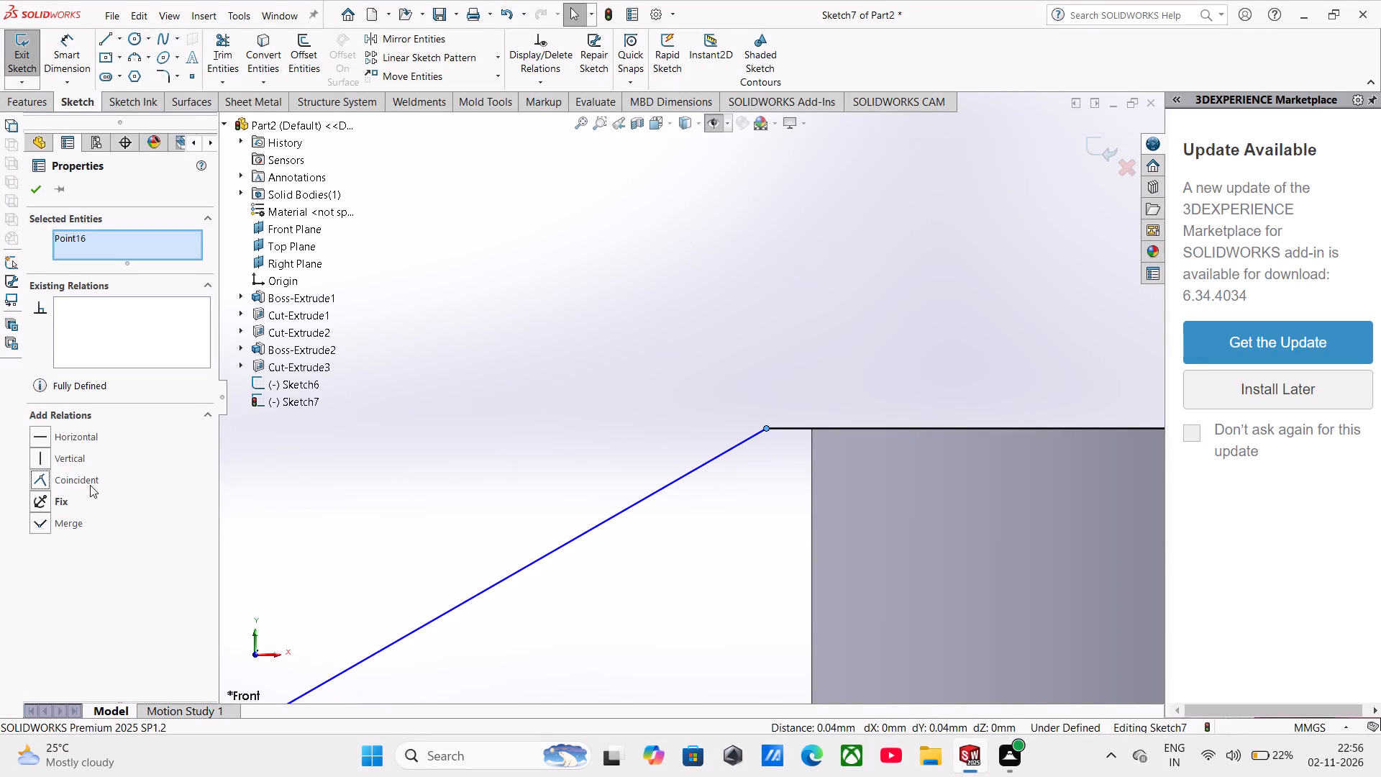
pyautogui.click(37, 195)
# Create an 8 mm thick rib from the sloped line, centred on the sketch, with the material side flipped toward the ring.
pyautogui.scroll(2, 469, 412)
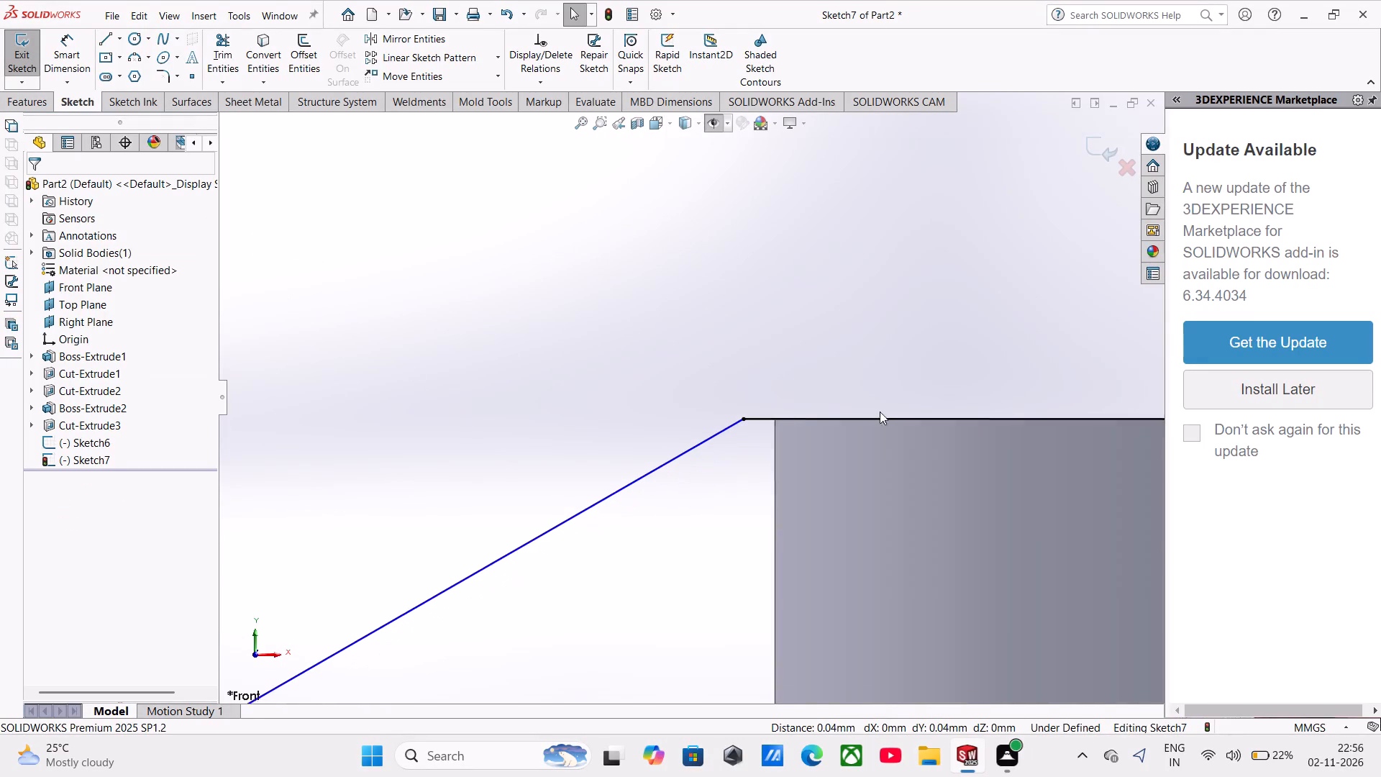
pyautogui.scroll(10, 880, 412)
pyautogui.scroll(14, 612, 473)
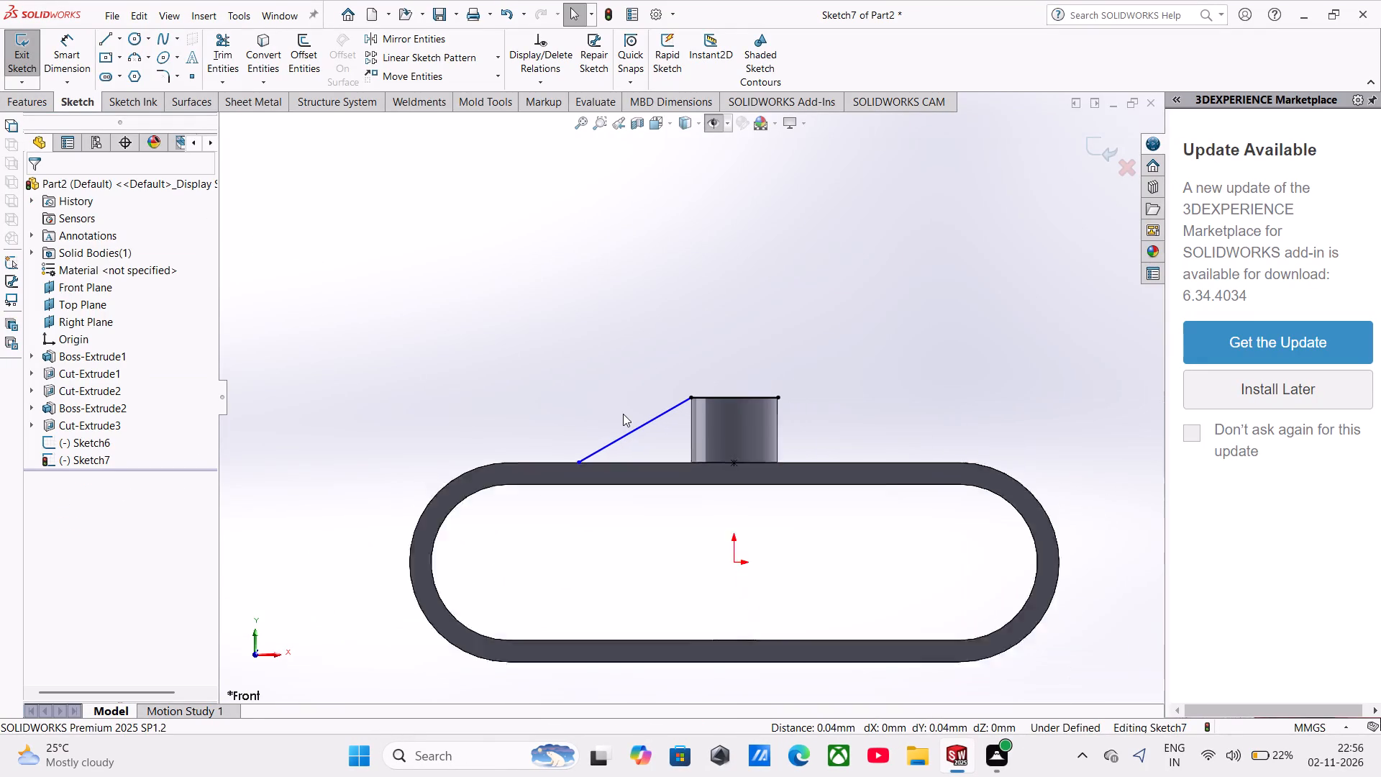
pyautogui.scroll(1, 623, 414)
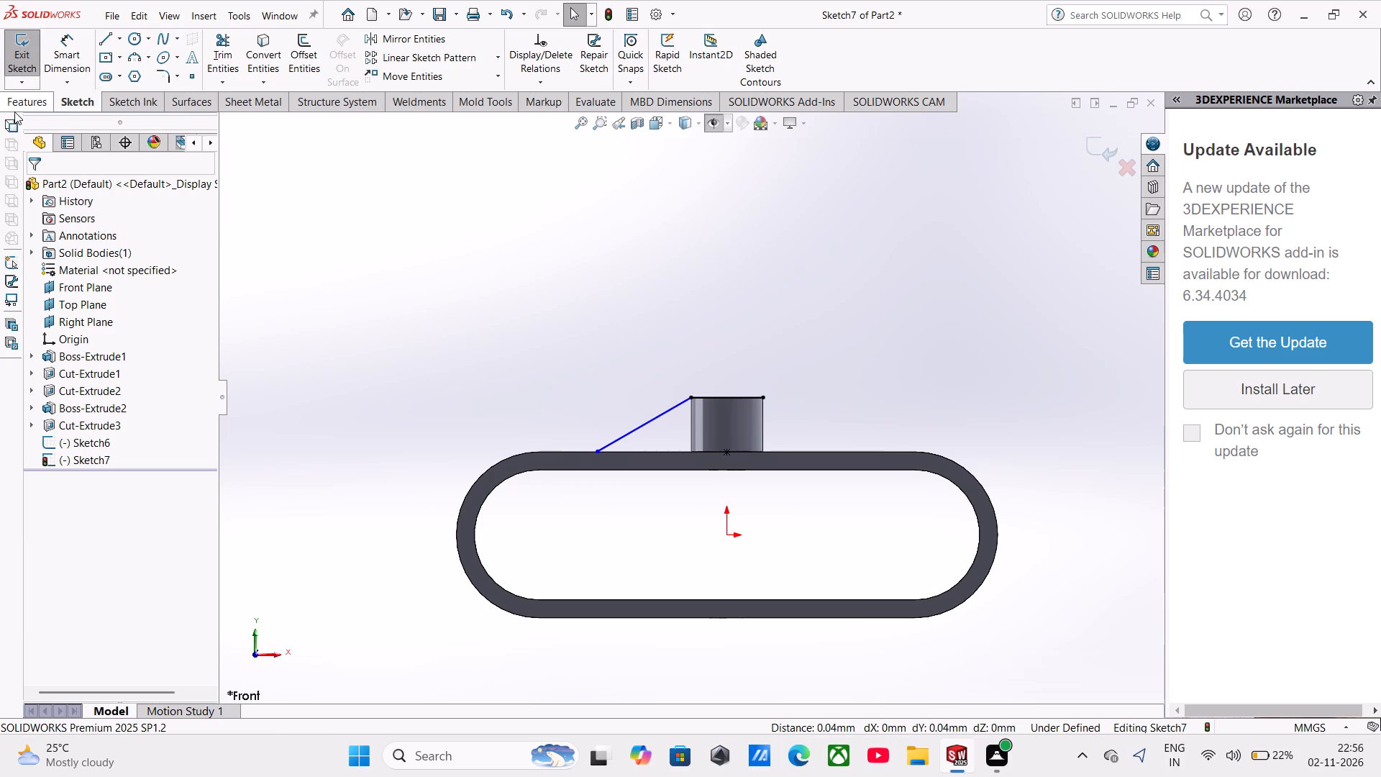
pyautogui.click(14, 109)
pyautogui.click(543, 34)
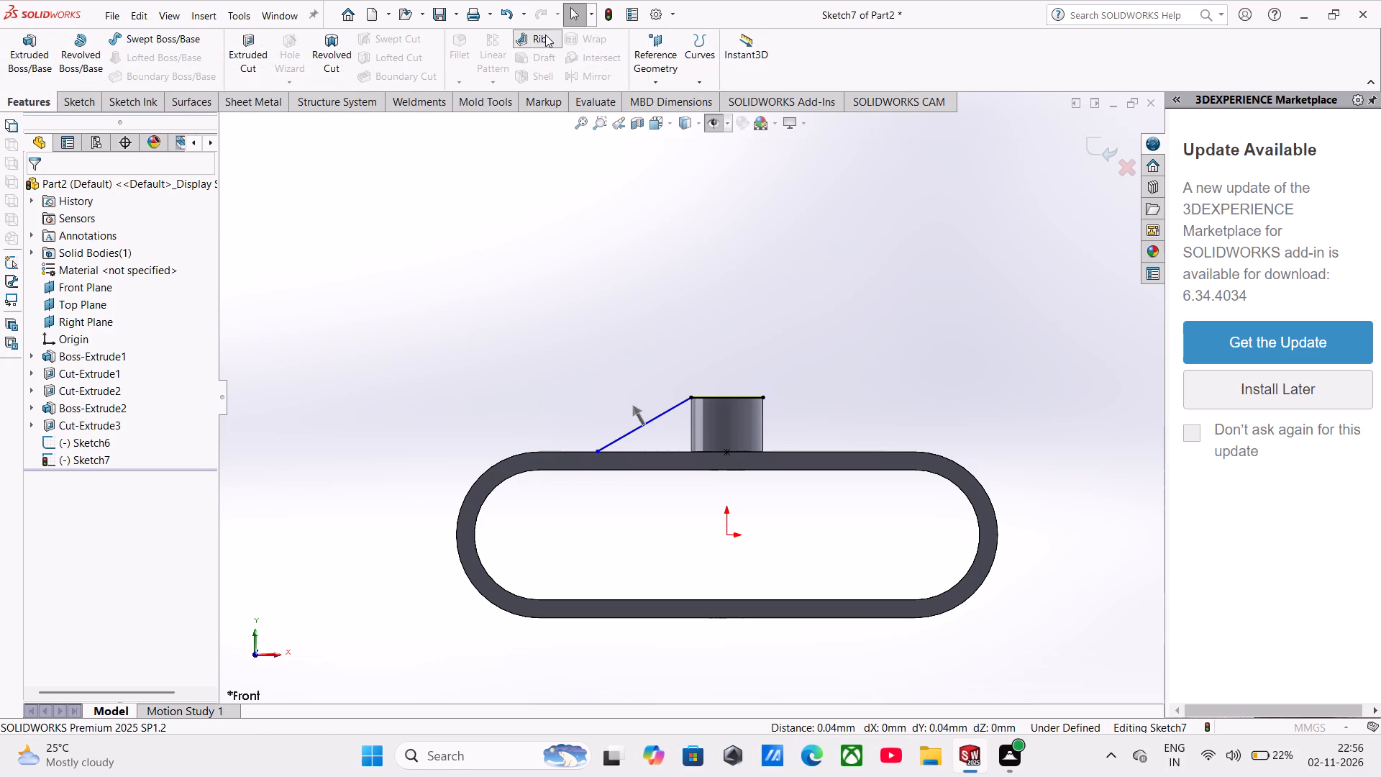
pyautogui.click(60, 348)
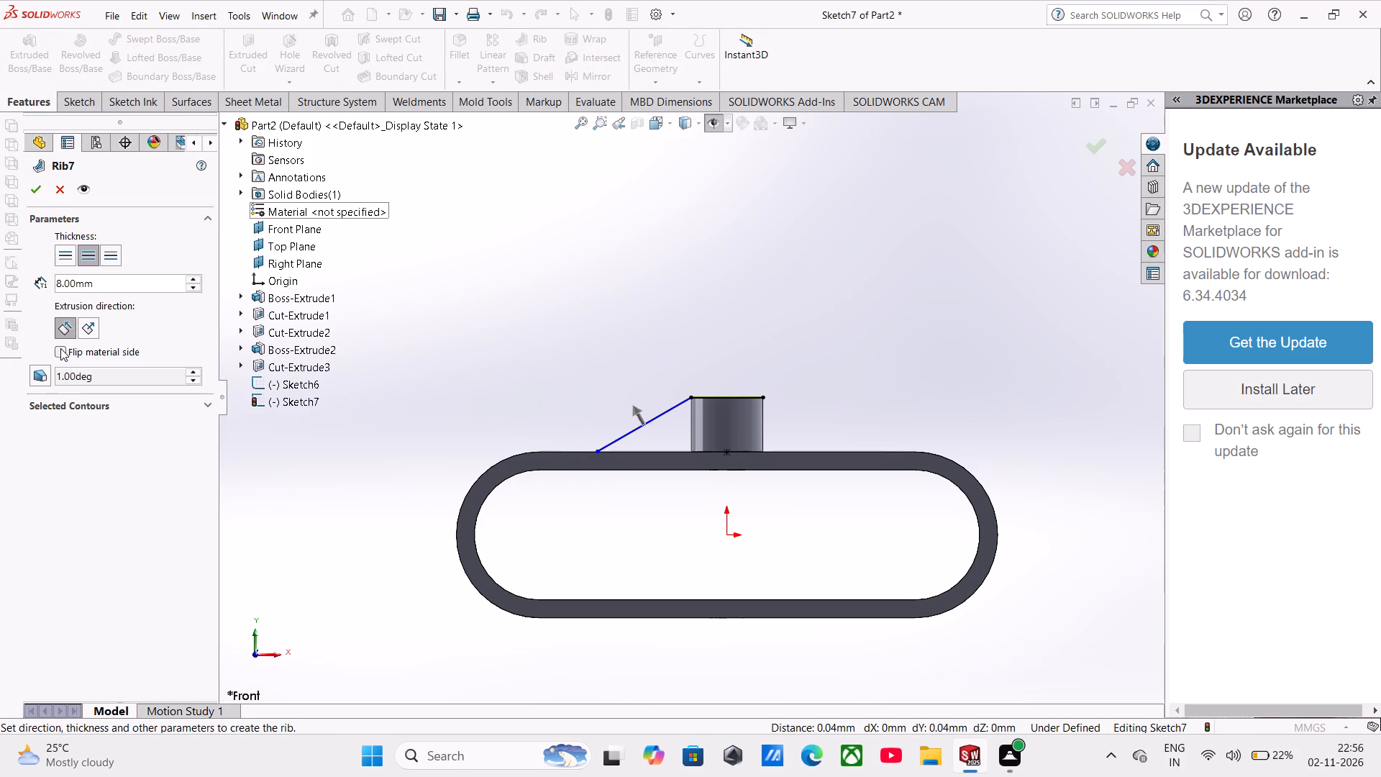
pyautogui.click(37, 183)
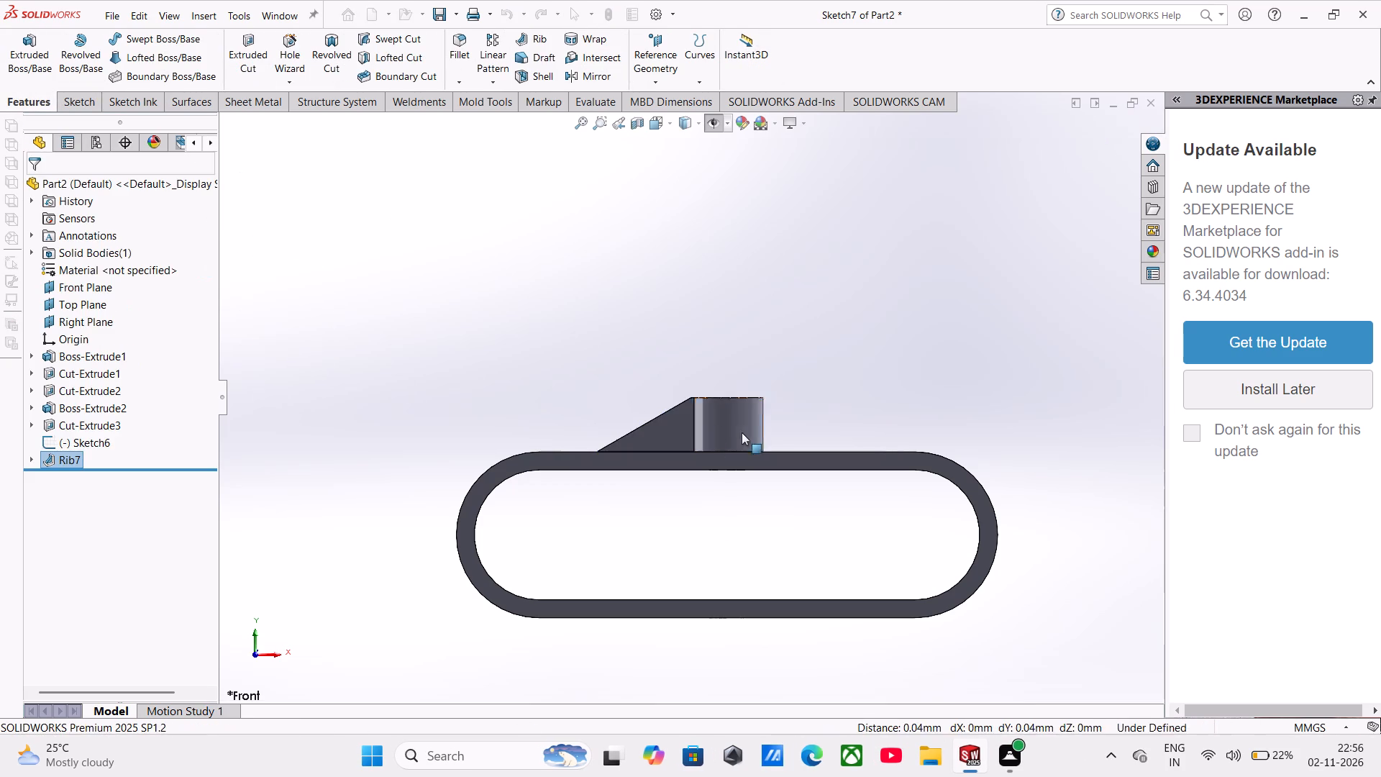
# Mirror the new rib about the Right Plane to the other side of the boss.
pyautogui.moveTo(747, 428); pyautogui.dragTo(748, 441, button='middle')
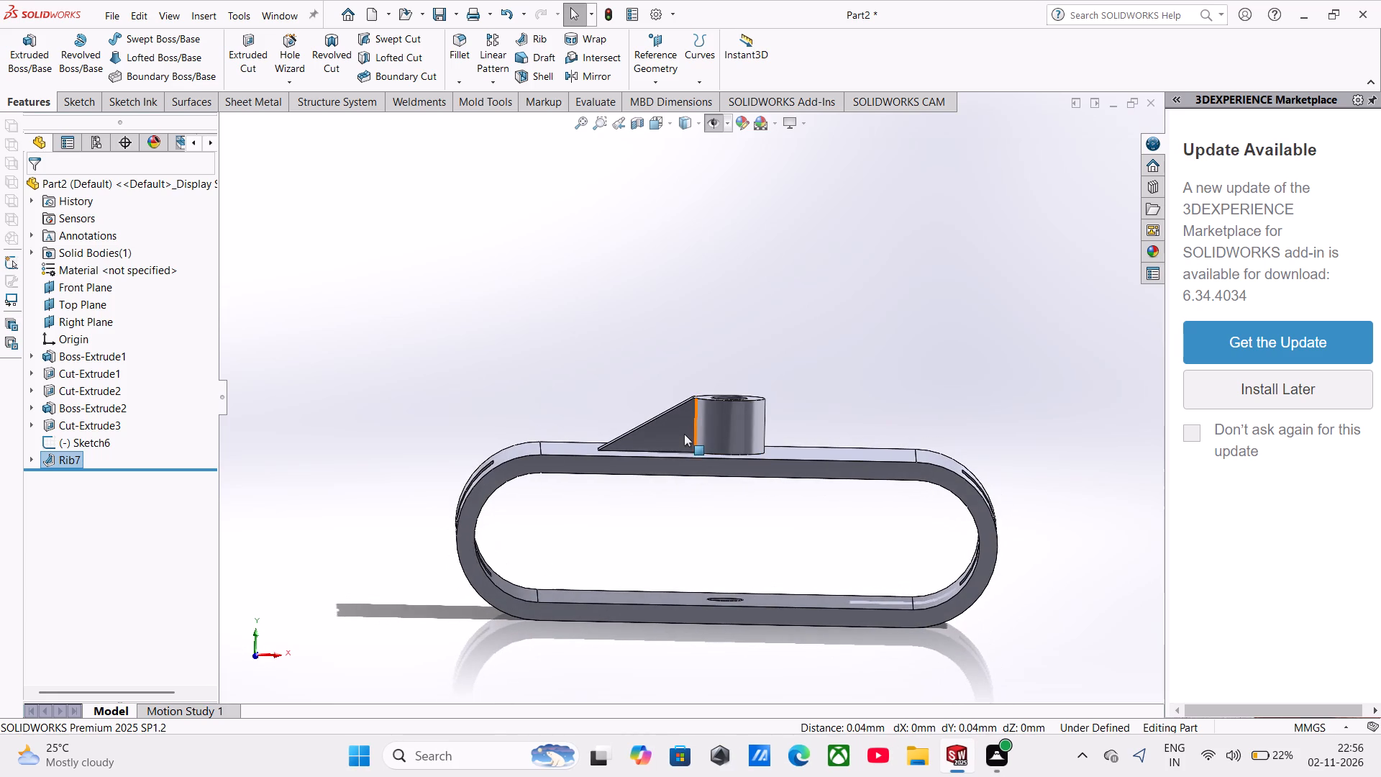
pyautogui.keyDown('ctrl'); pyautogui.click(683, 432); pyautogui.keyUp('ctrl')
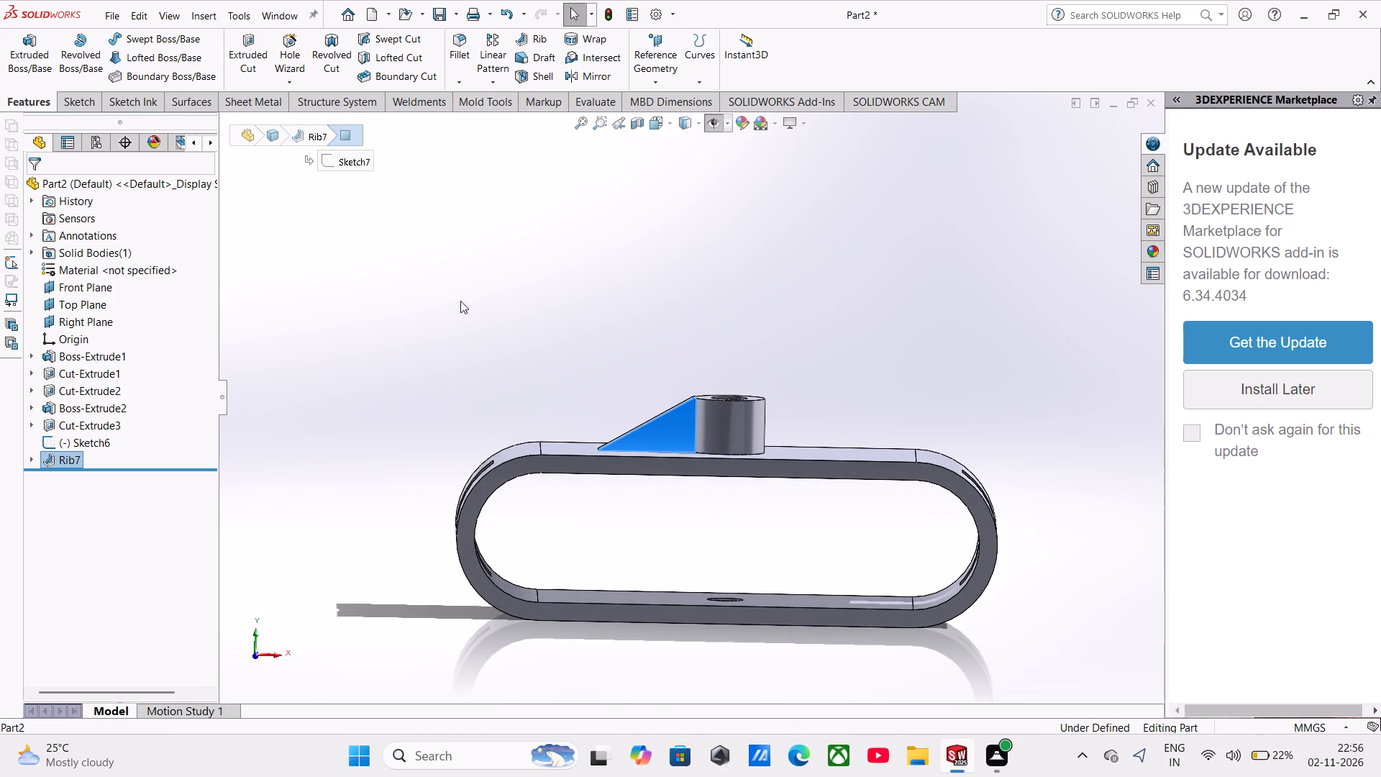
pyautogui.click(603, 76)
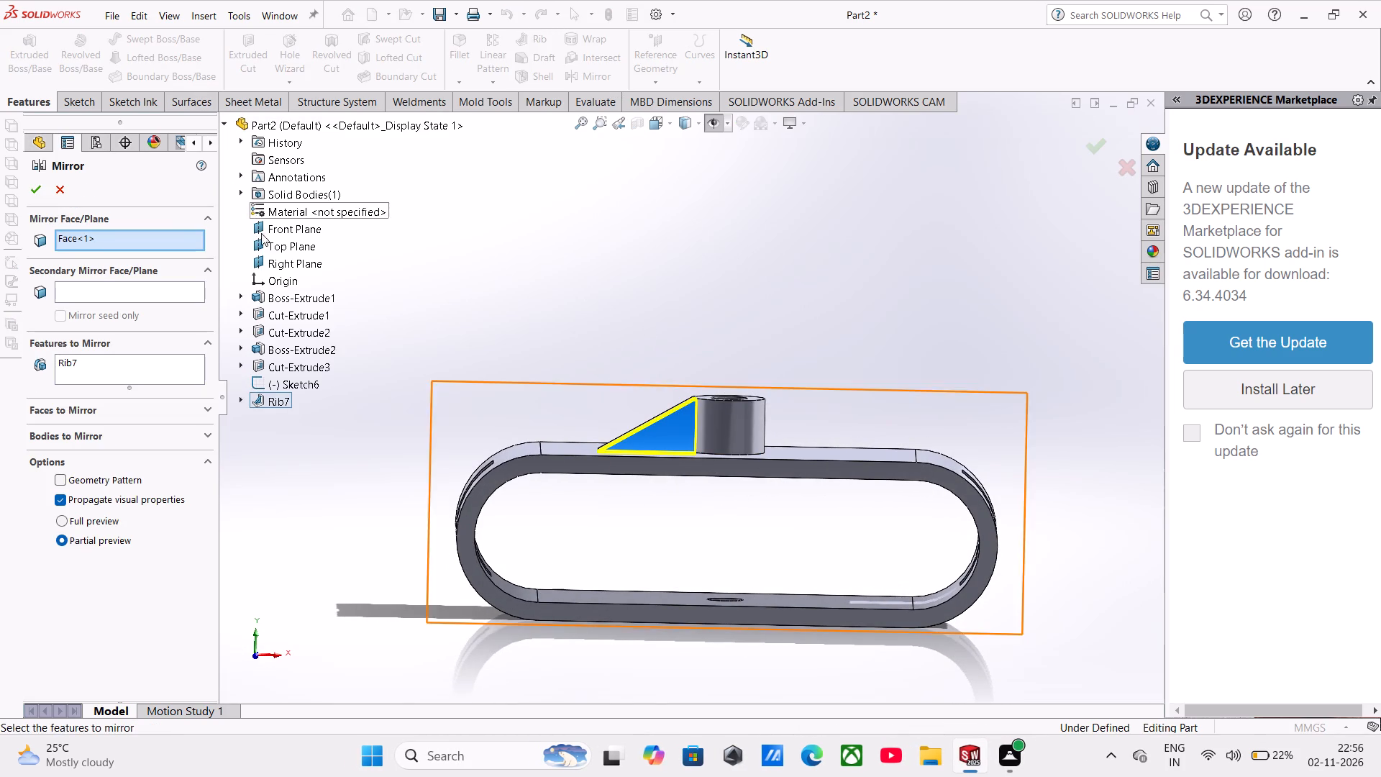
pyautogui.click(272, 262)
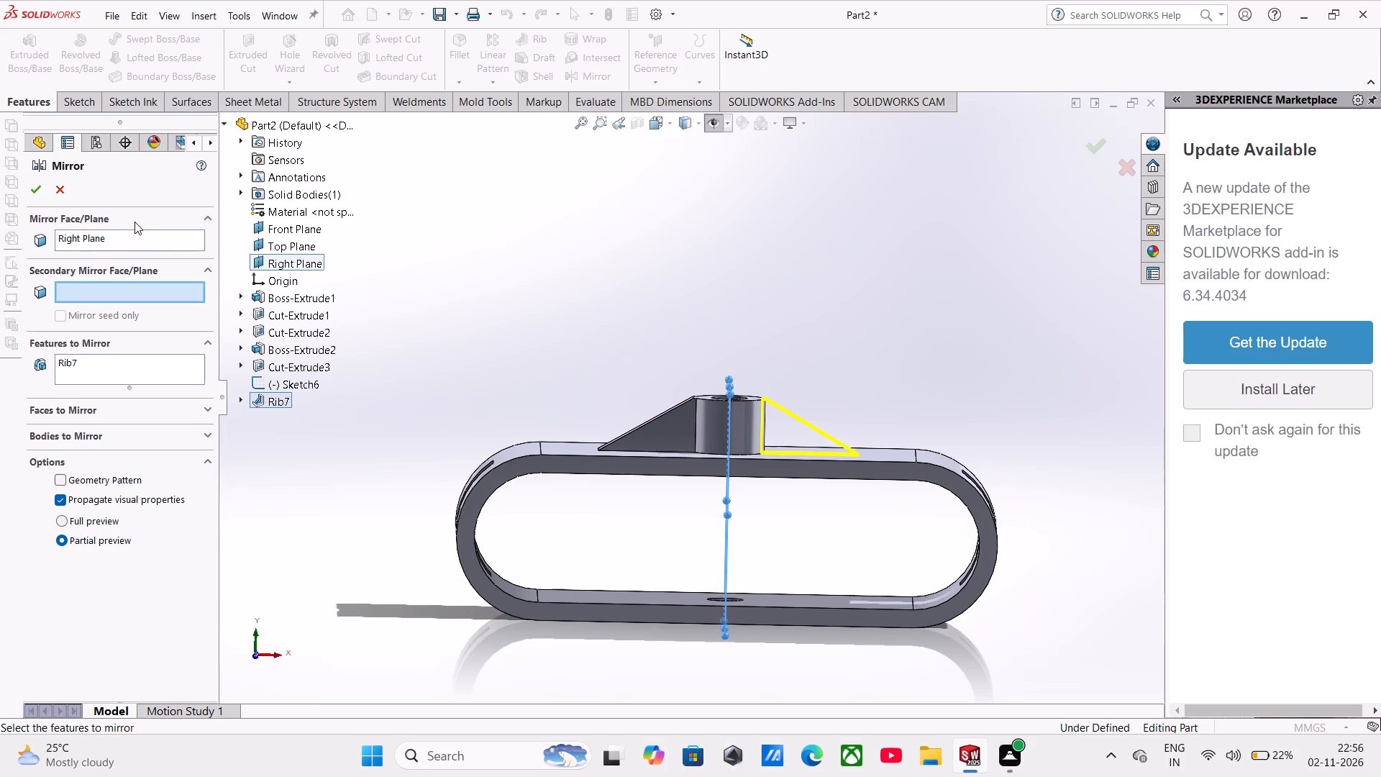
pyautogui.click(35, 190)
# Examine both ribs and where they join the boss and the ring from several angles.
pyautogui.moveTo(718, 401); pyautogui.dragTo(692, 470, button='middle')
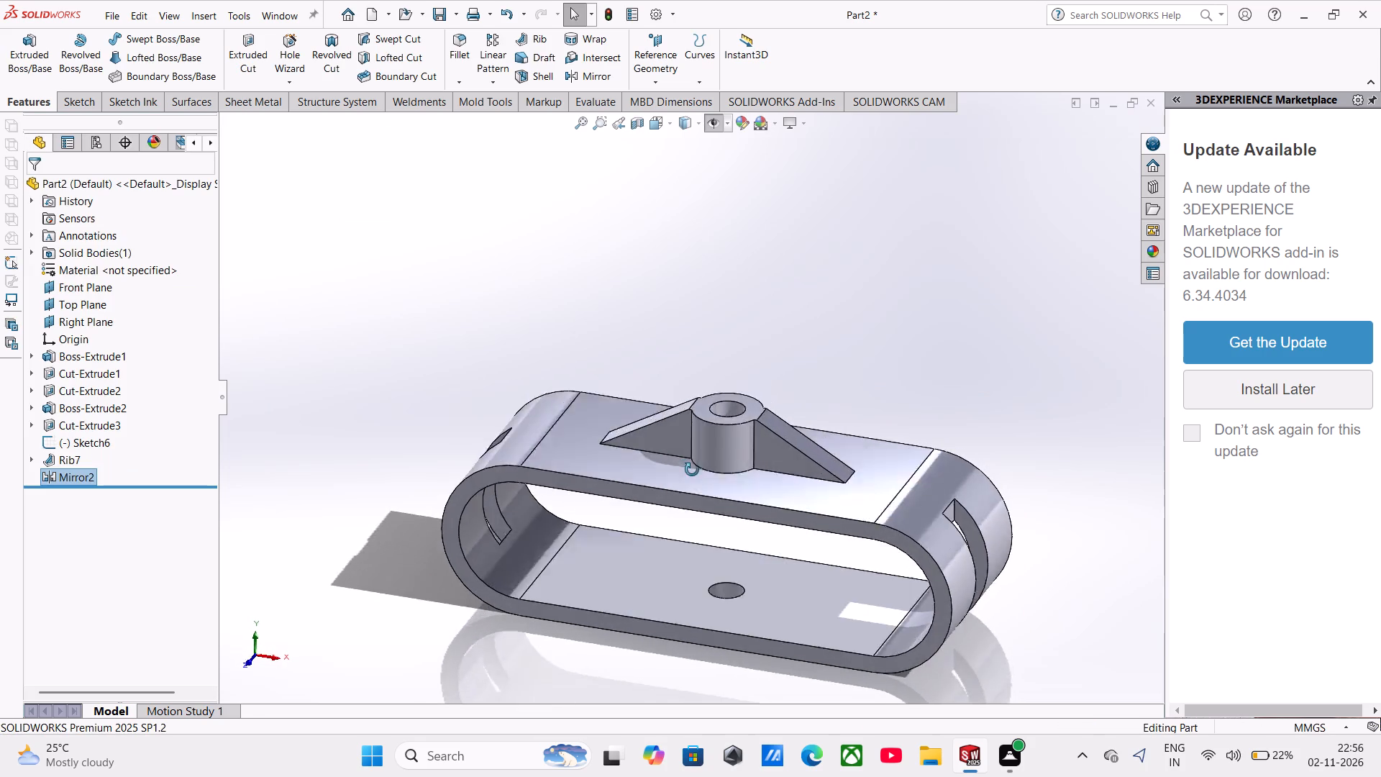
pyautogui.moveTo(692, 470); pyautogui.dragTo(632, 430, button='middle')
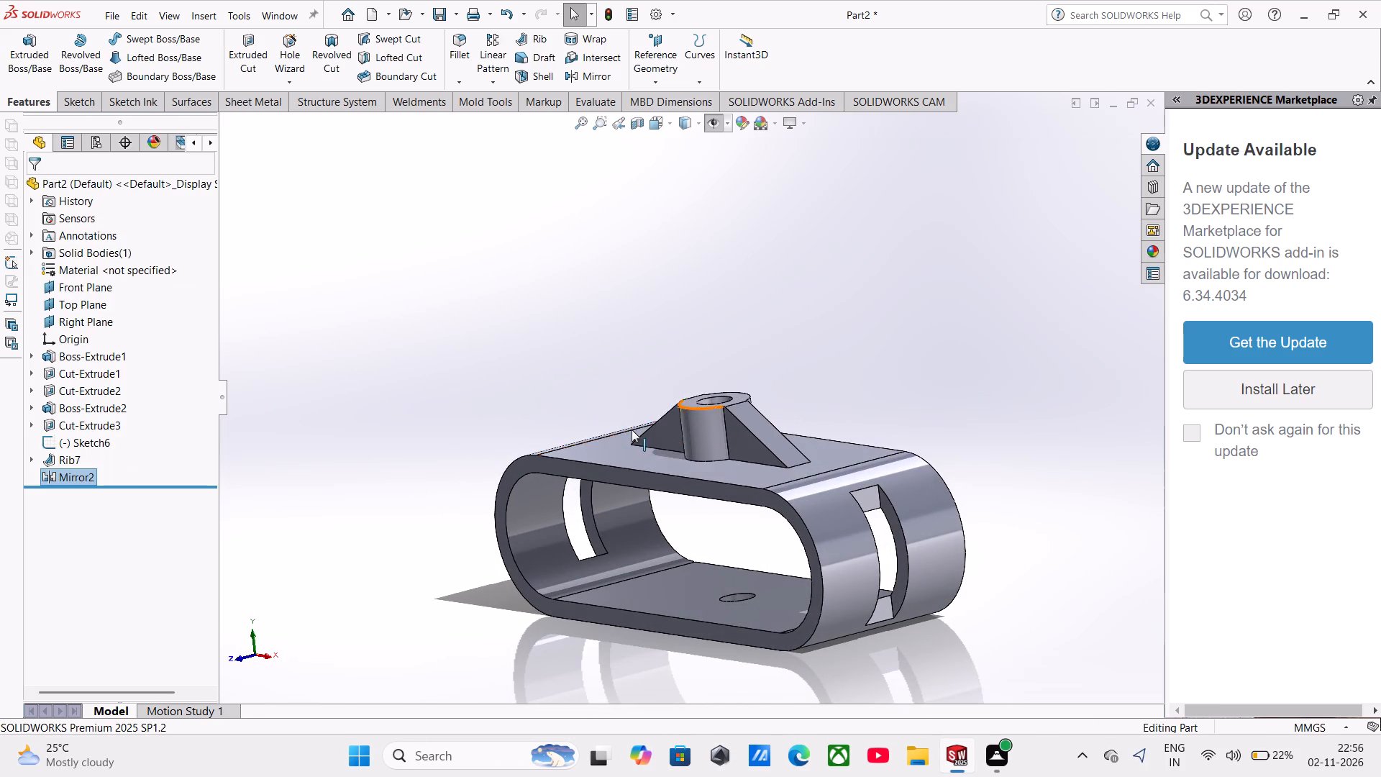
pyautogui.scroll(-3, 669, 446)
pyautogui.scroll(-4, 841, 284)
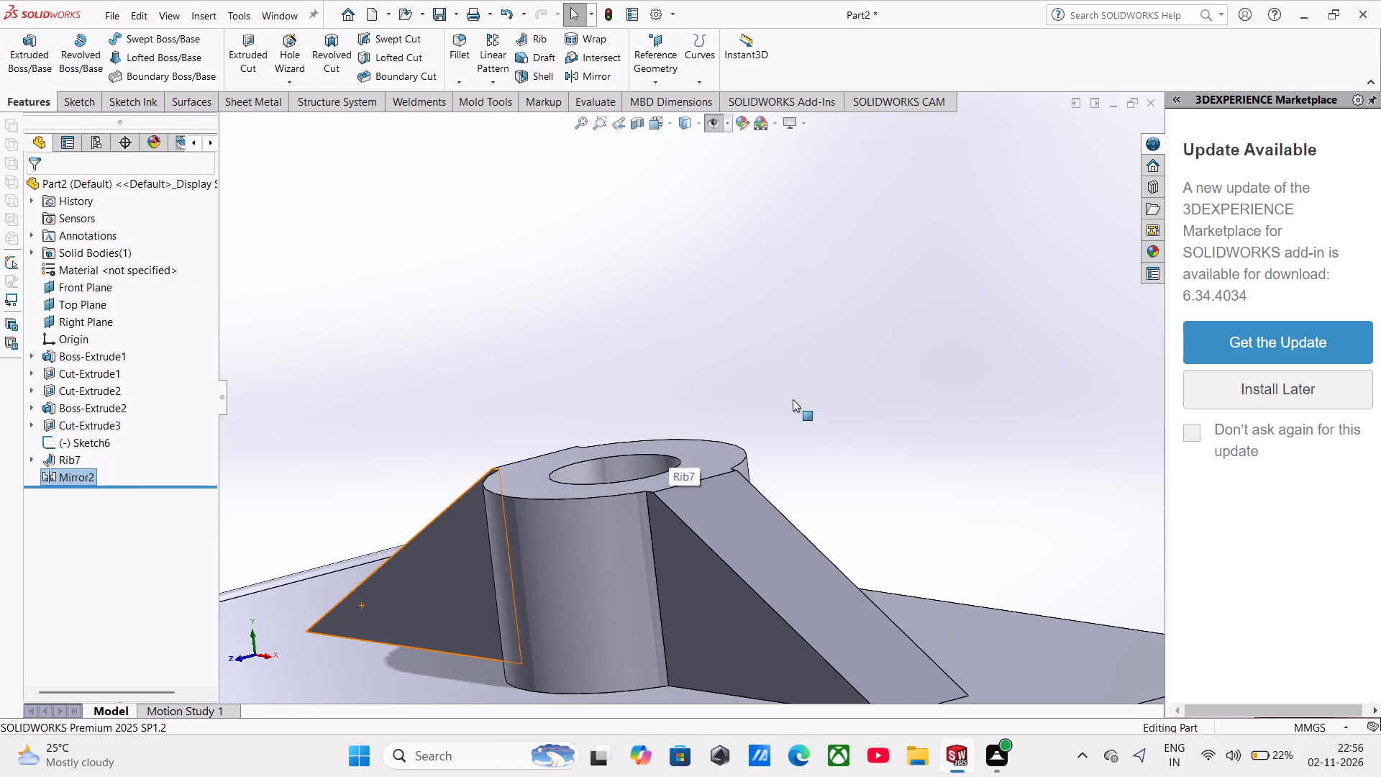
pyautogui.scroll(11, 732, 496)
pyautogui.moveTo(735, 484); pyautogui.dragTo(747, 518, button='middle')
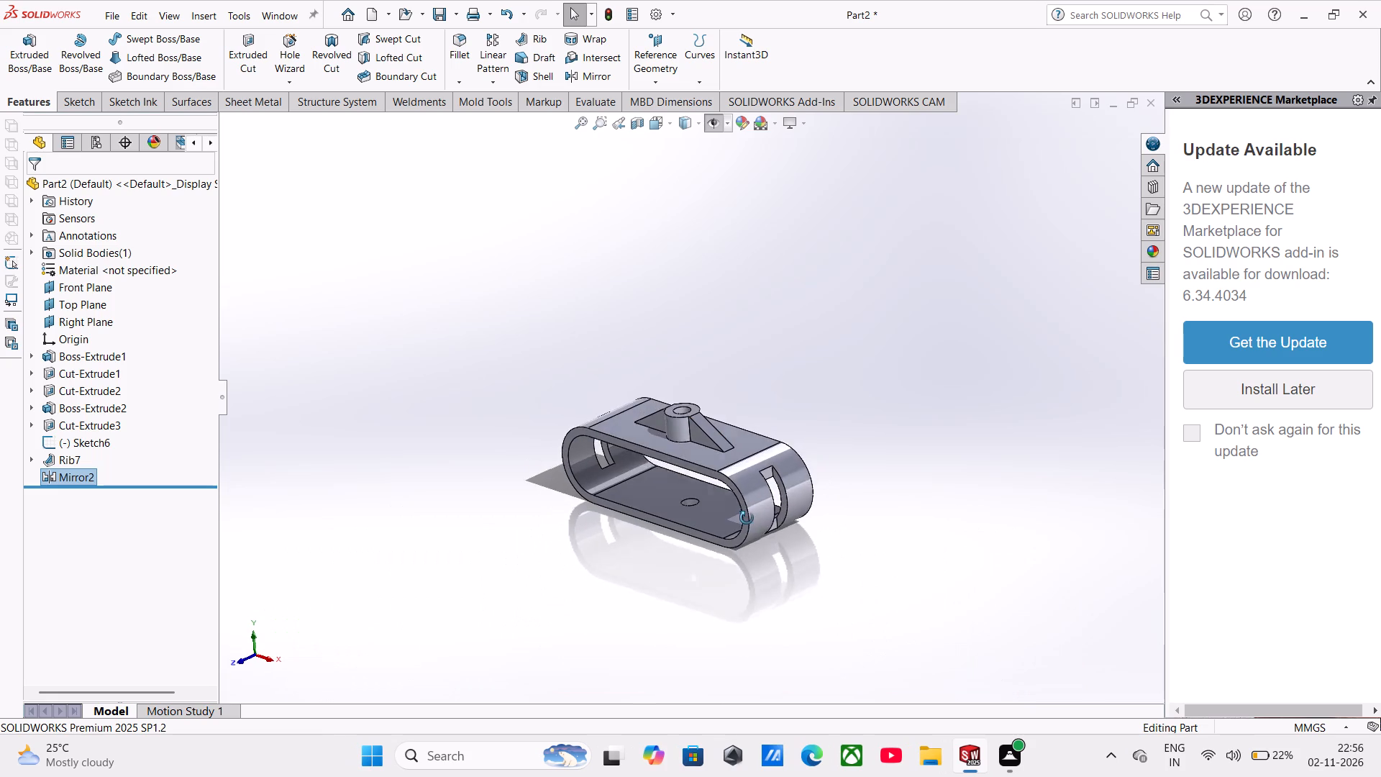
pyautogui.moveTo(747, 518); pyautogui.dragTo(750, 526, button='middle')
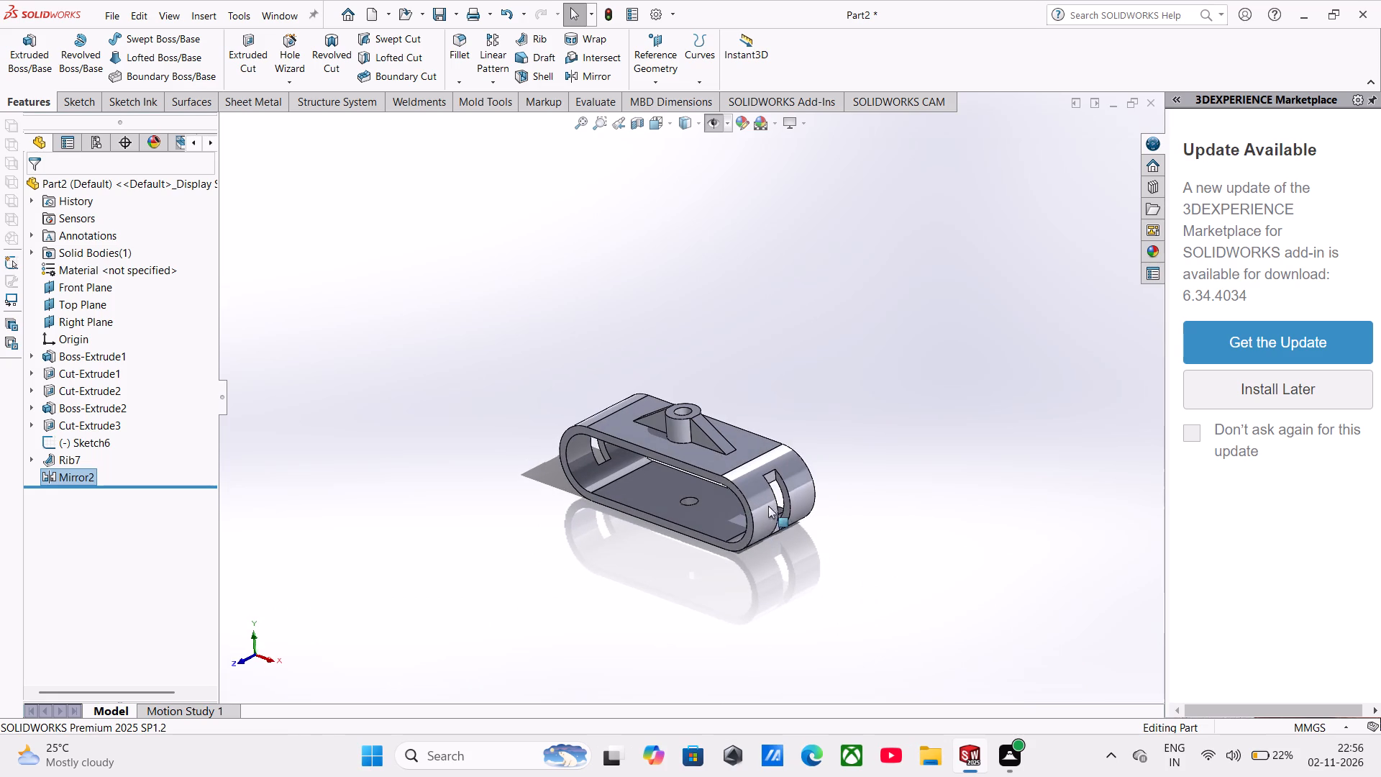
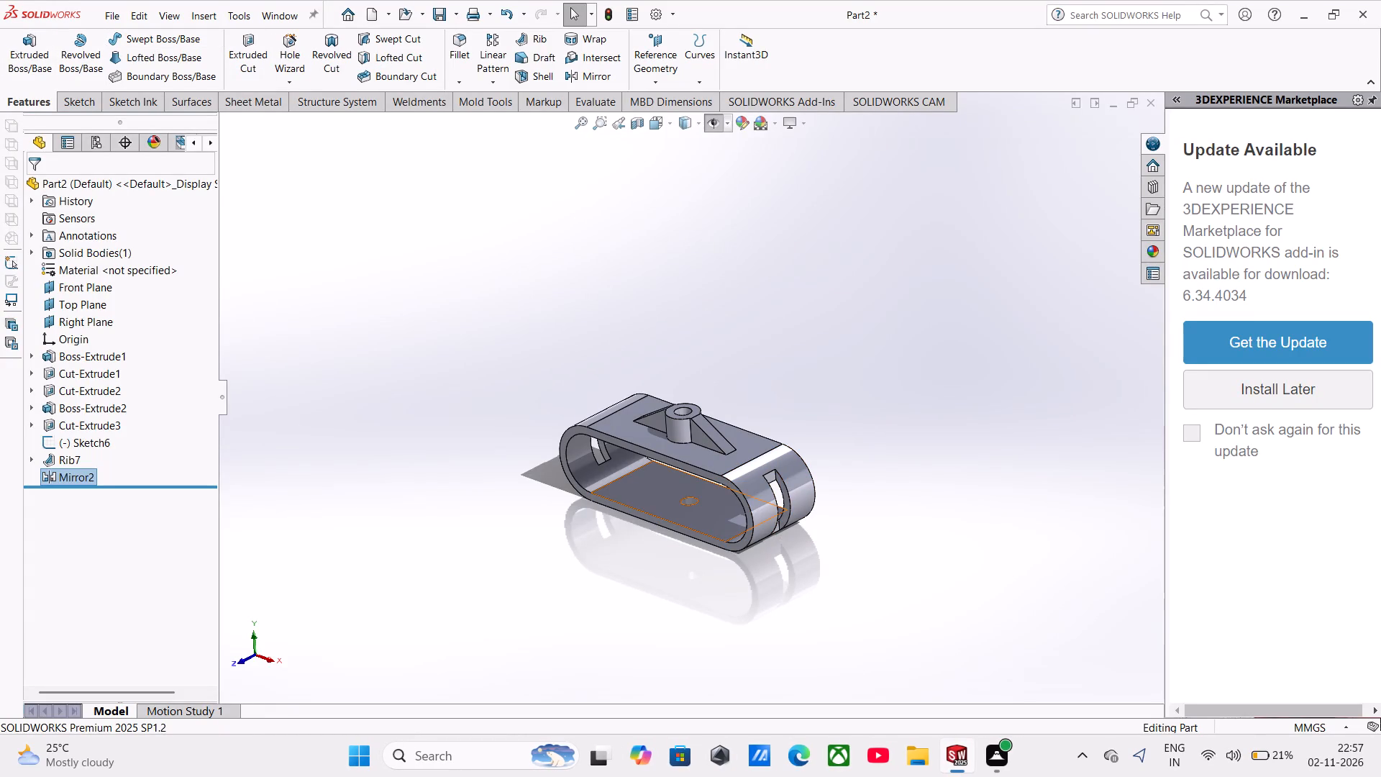
# Create a reference plane offset 0 mm from the flat inner face of the ring wall under the boss.
pyautogui.scroll(-1, 142, 124)
pyautogui.scroll(-1, 337, 181)
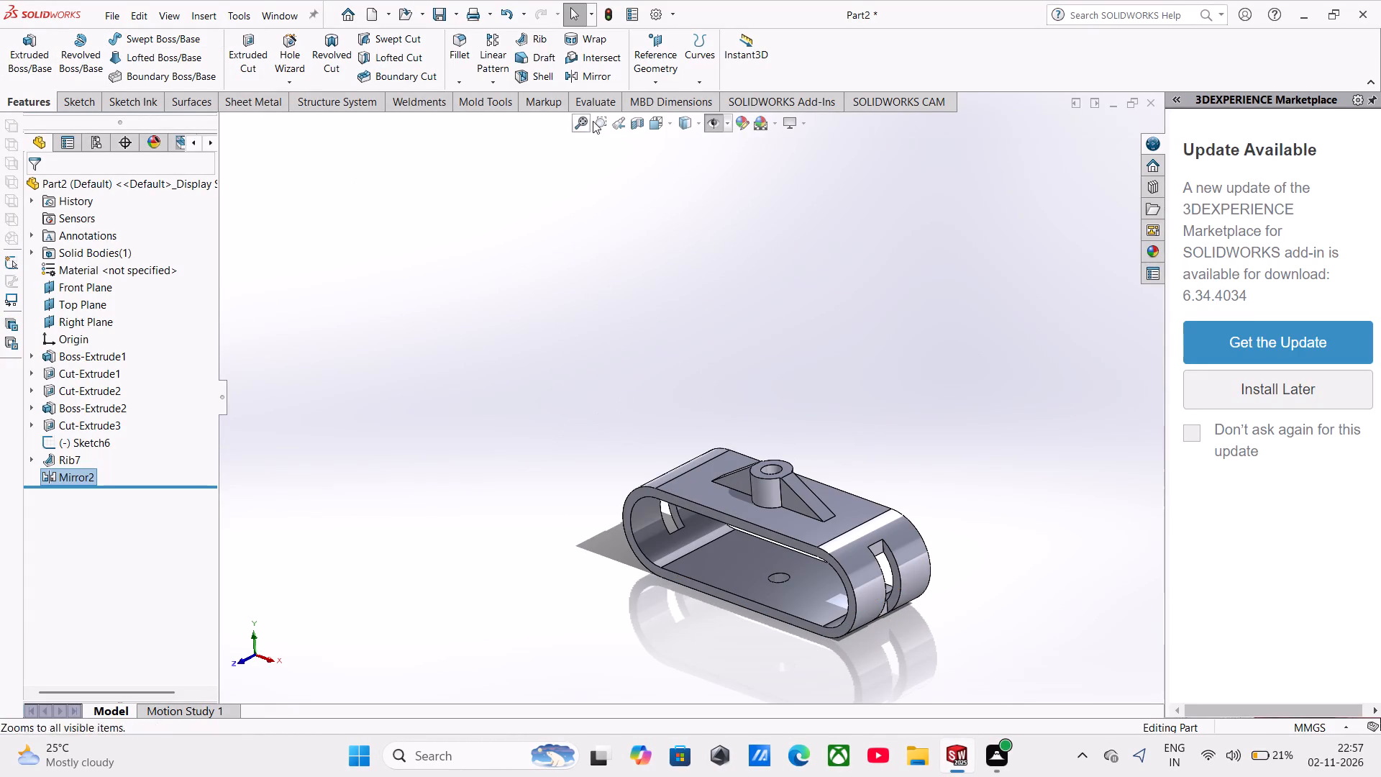
pyautogui.click(665, 55)
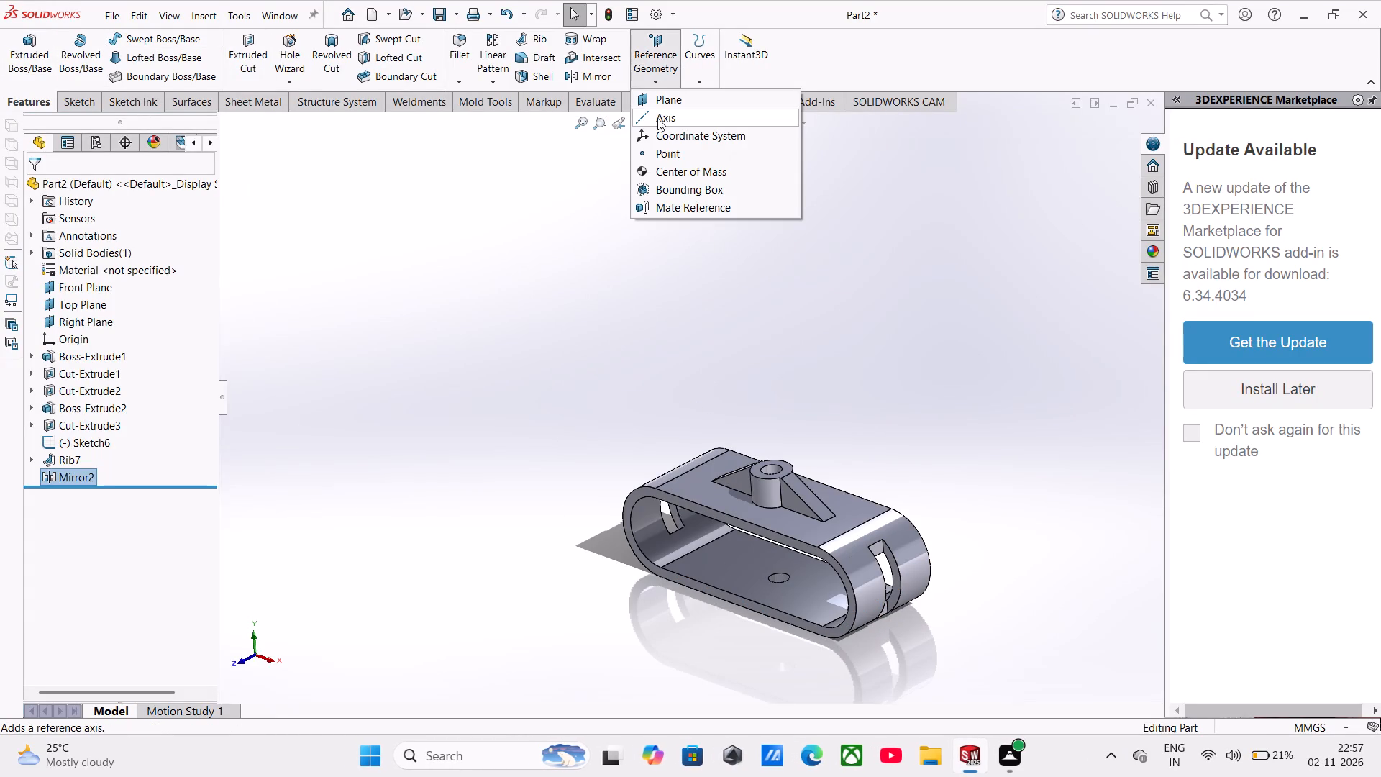
pyautogui.click(660, 102)
pyautogui.scroll(-2, 716, 576)
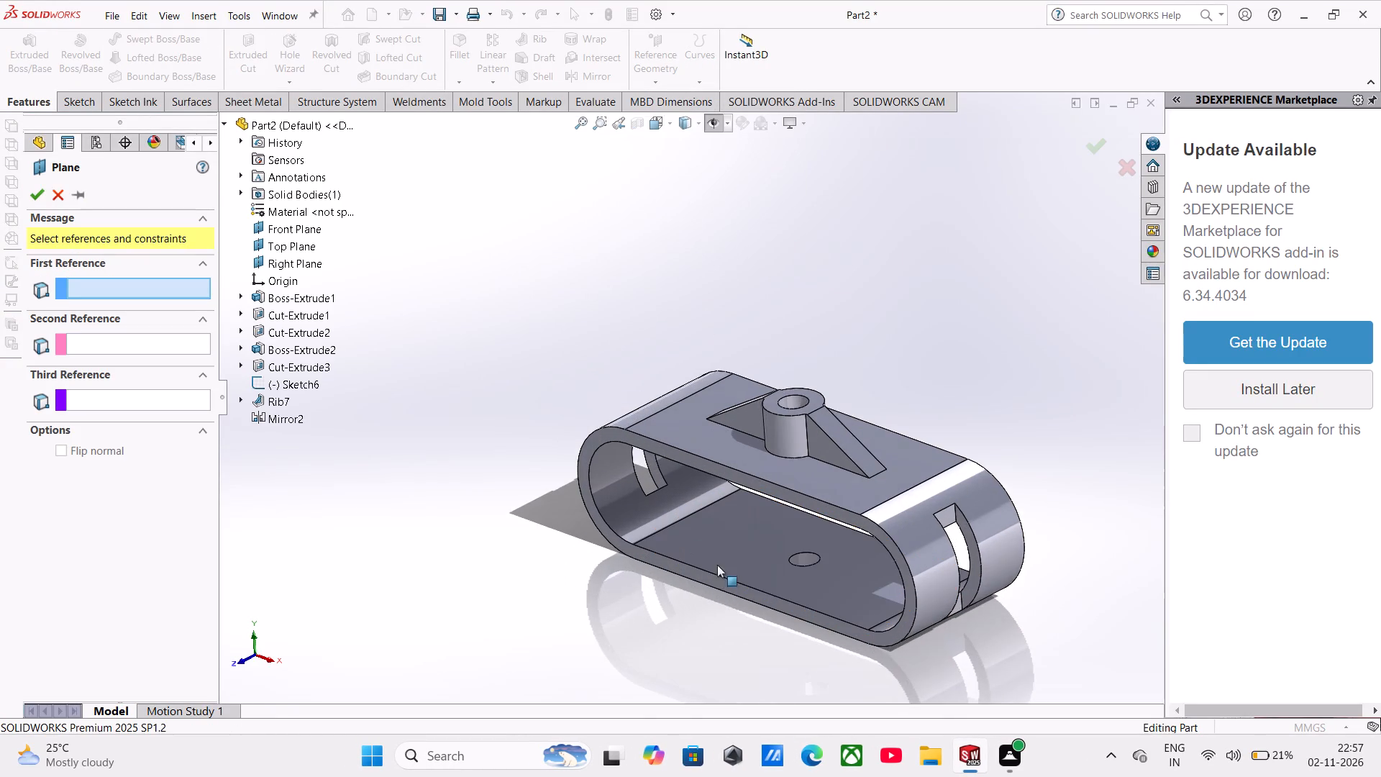
pyautogui.moveTo(719, 541); pyautogui.dragTo(739, 401, button='middle')
pyautogui.click(711, 460)
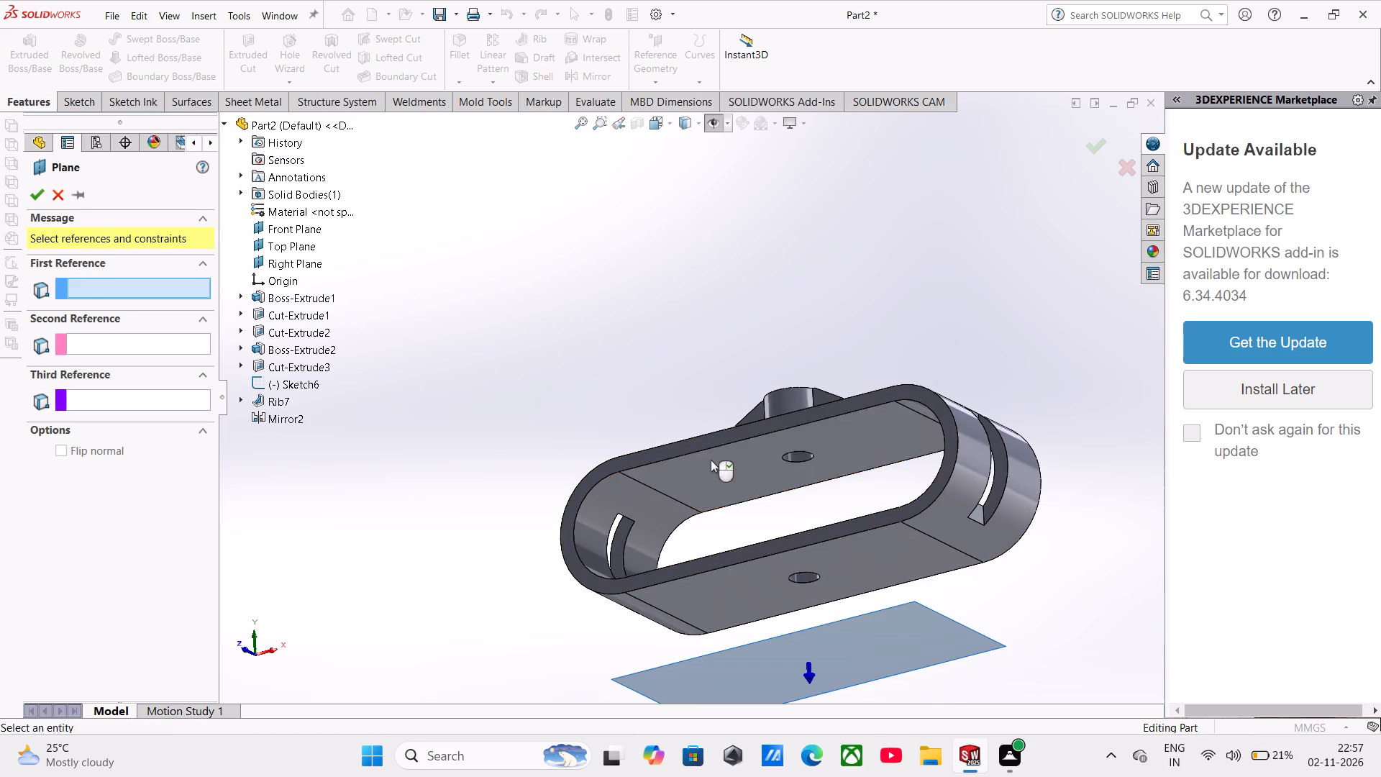
pyautogui.moveTo(691, 482); pyautogui.dragTo(712, 564, button='middle')
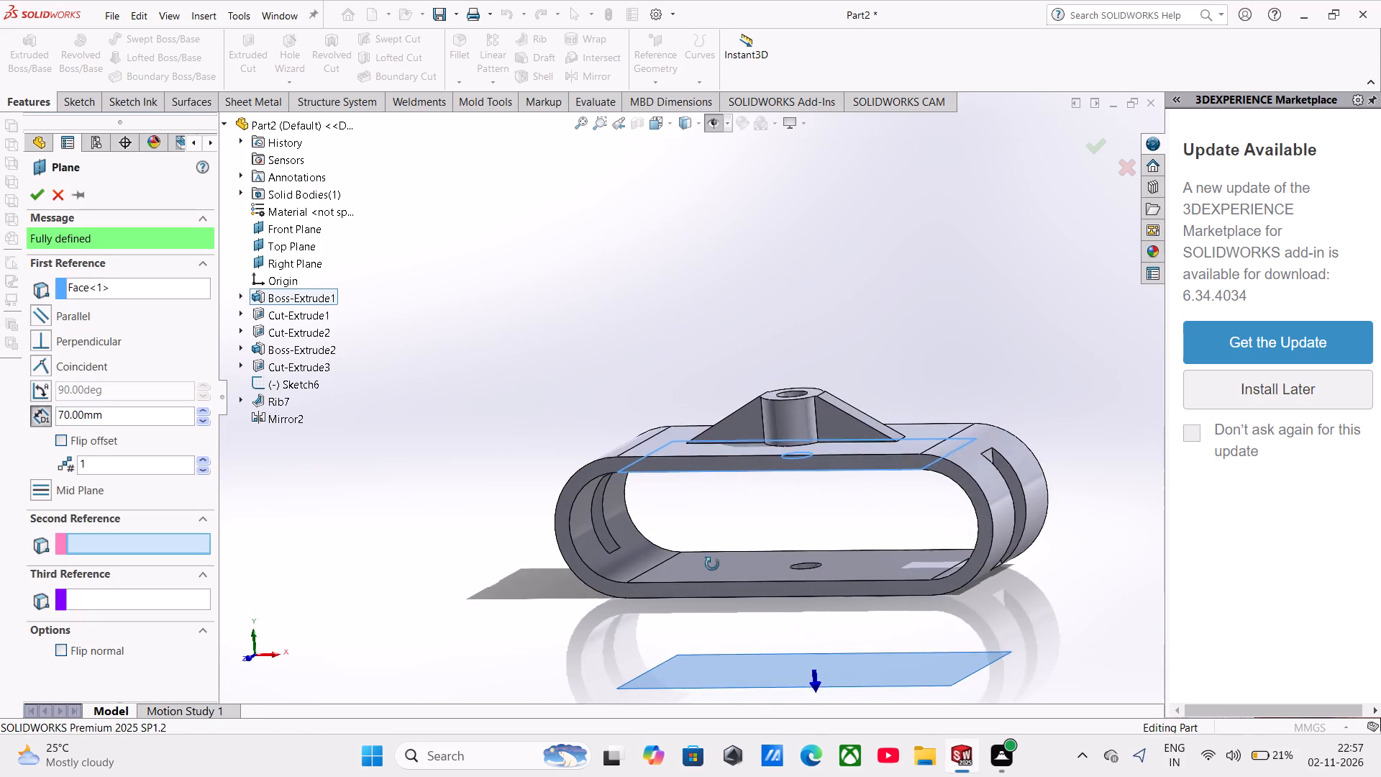
pyautogui.moveTo(712, 564); pyautogui.dragTo(724, 512, button='middle')
pyautogui.moveTo(106, 416); pyautogui.dragTo(101, 416)
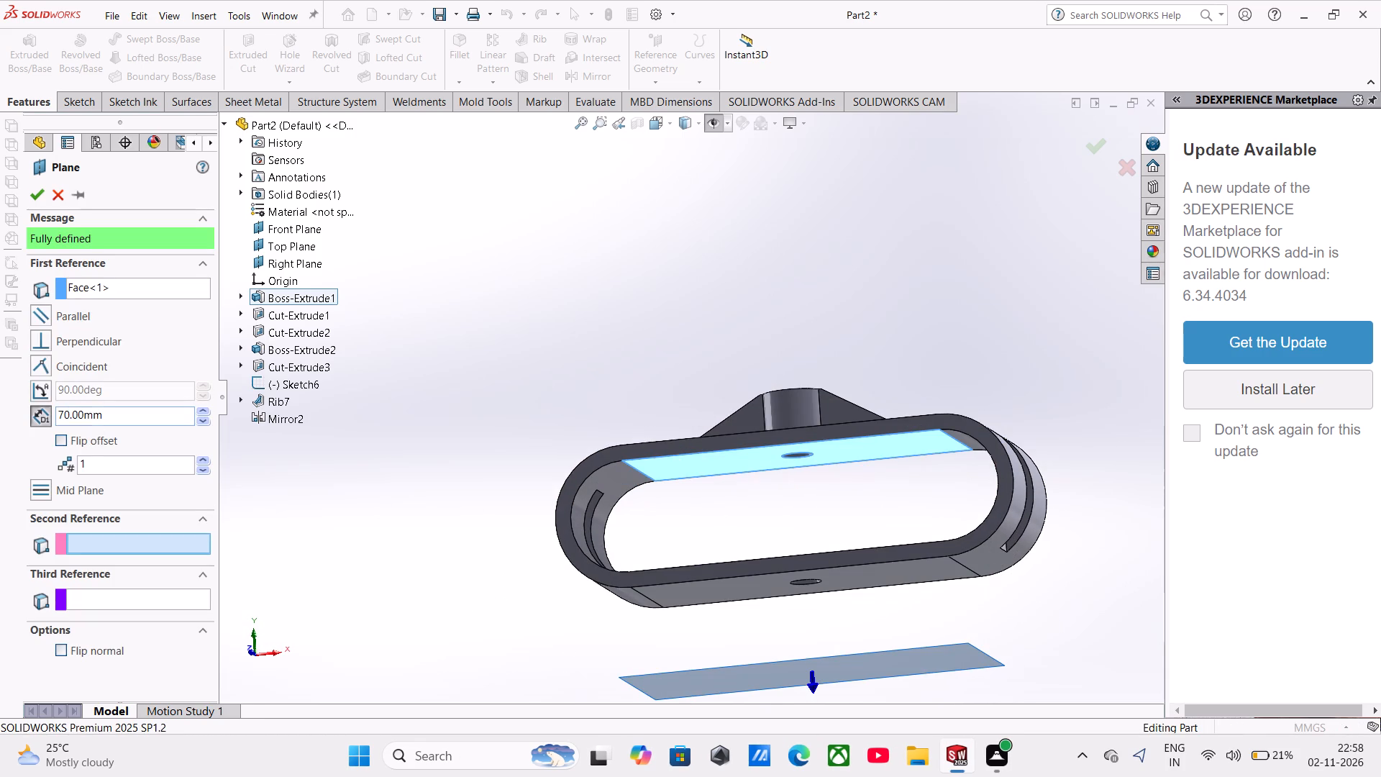
pyautogui.moveTo(101, 416); pyautogui.dragTo(0, 414)
pyautogui.press('0')
pyautogui.press('Return')
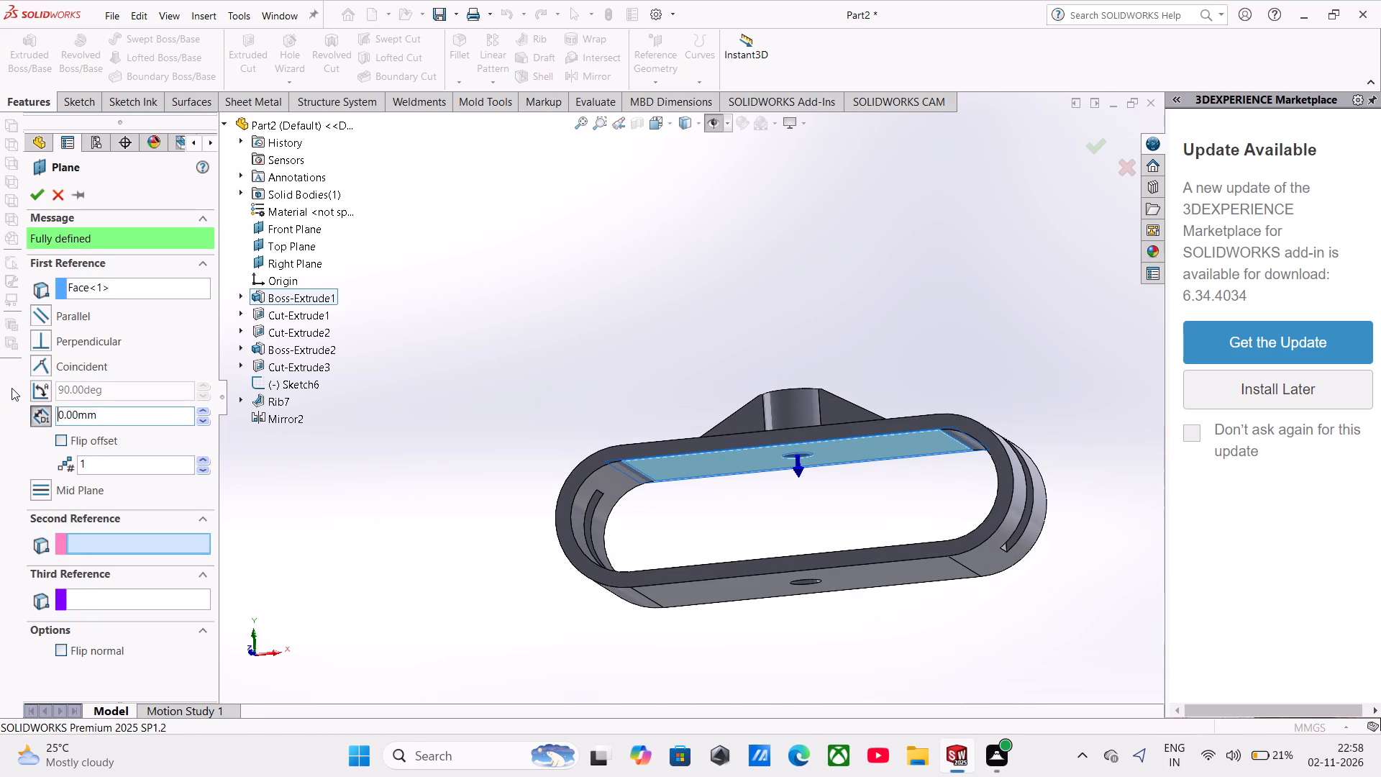
pyautogui.click(33, 196)
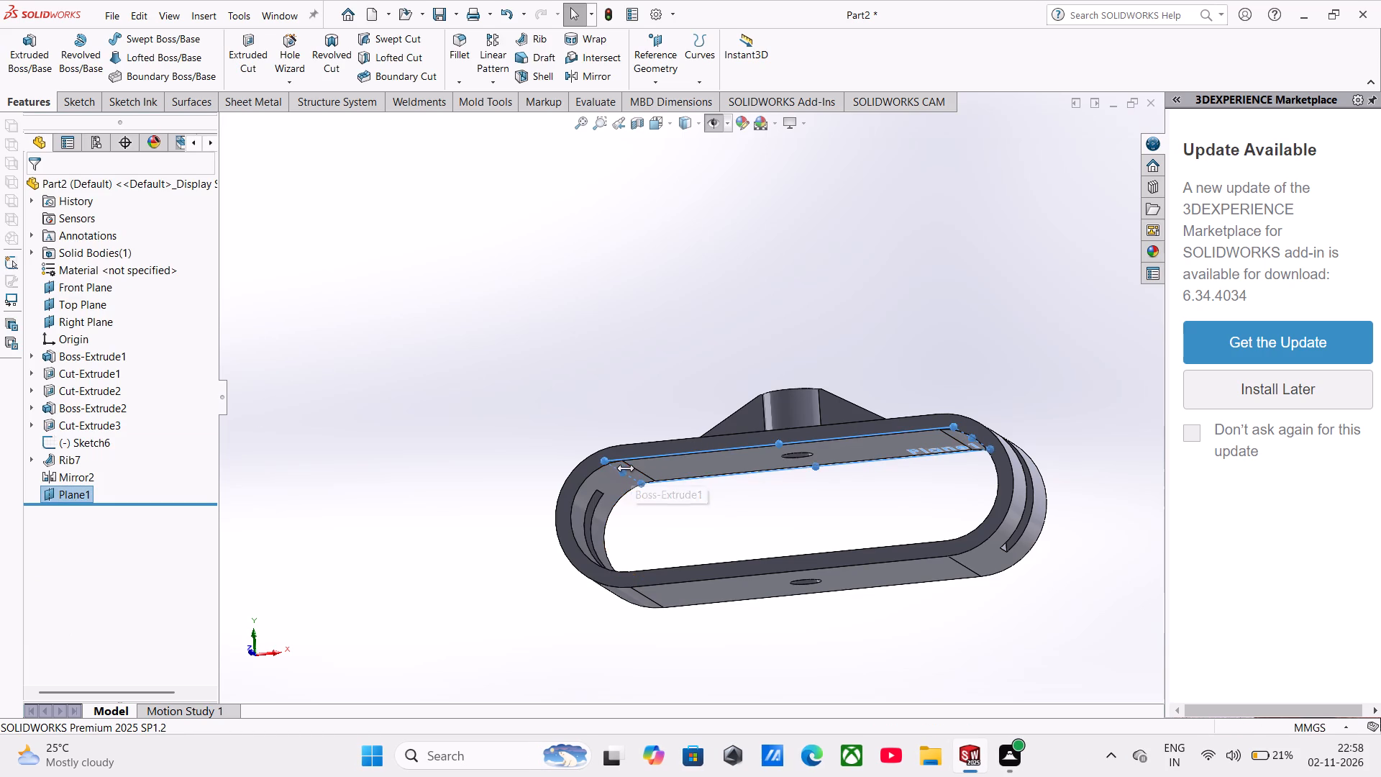
pyautogui.click(588, 383)
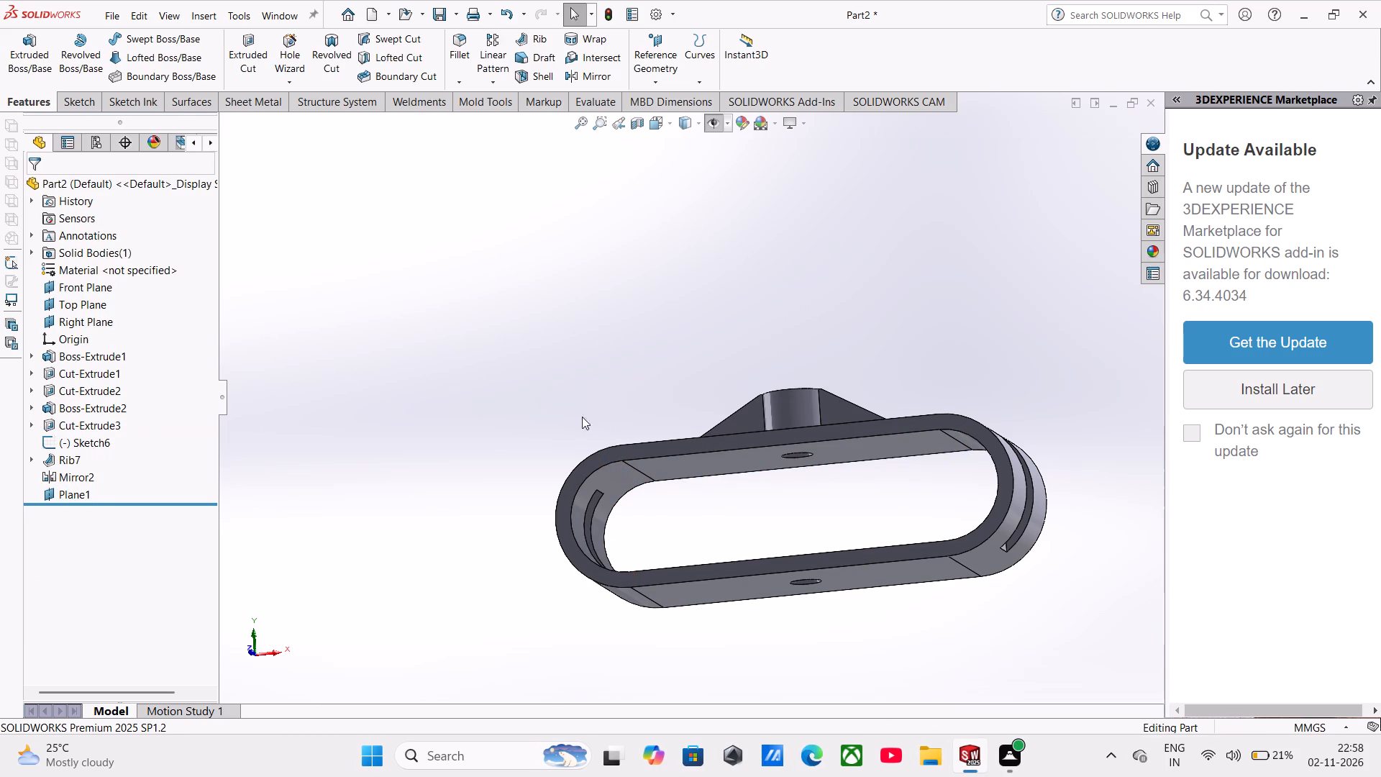
# Start a sketch on the new plane at the inner face, with the reference planes hidden.
pyautogui.click(712, 127)
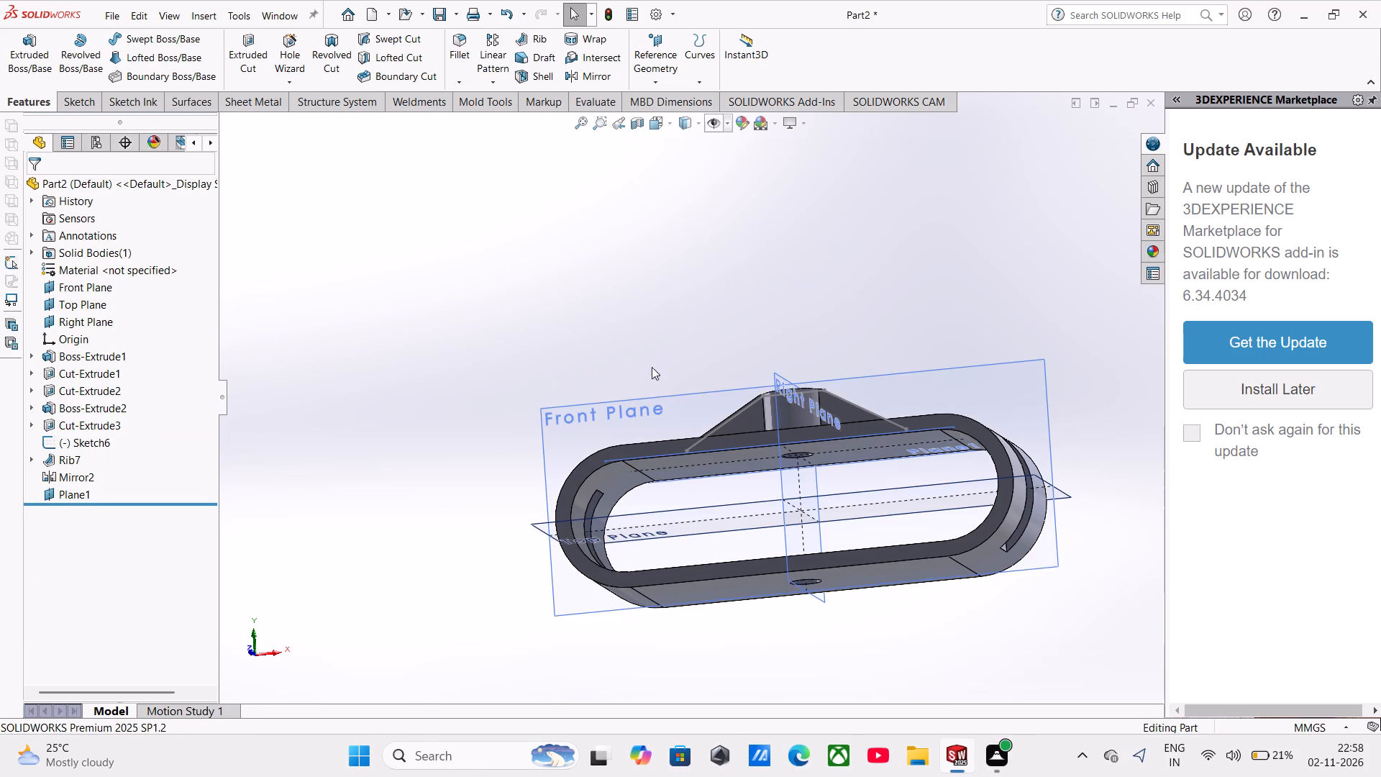
pyautogui.click(461, 332)
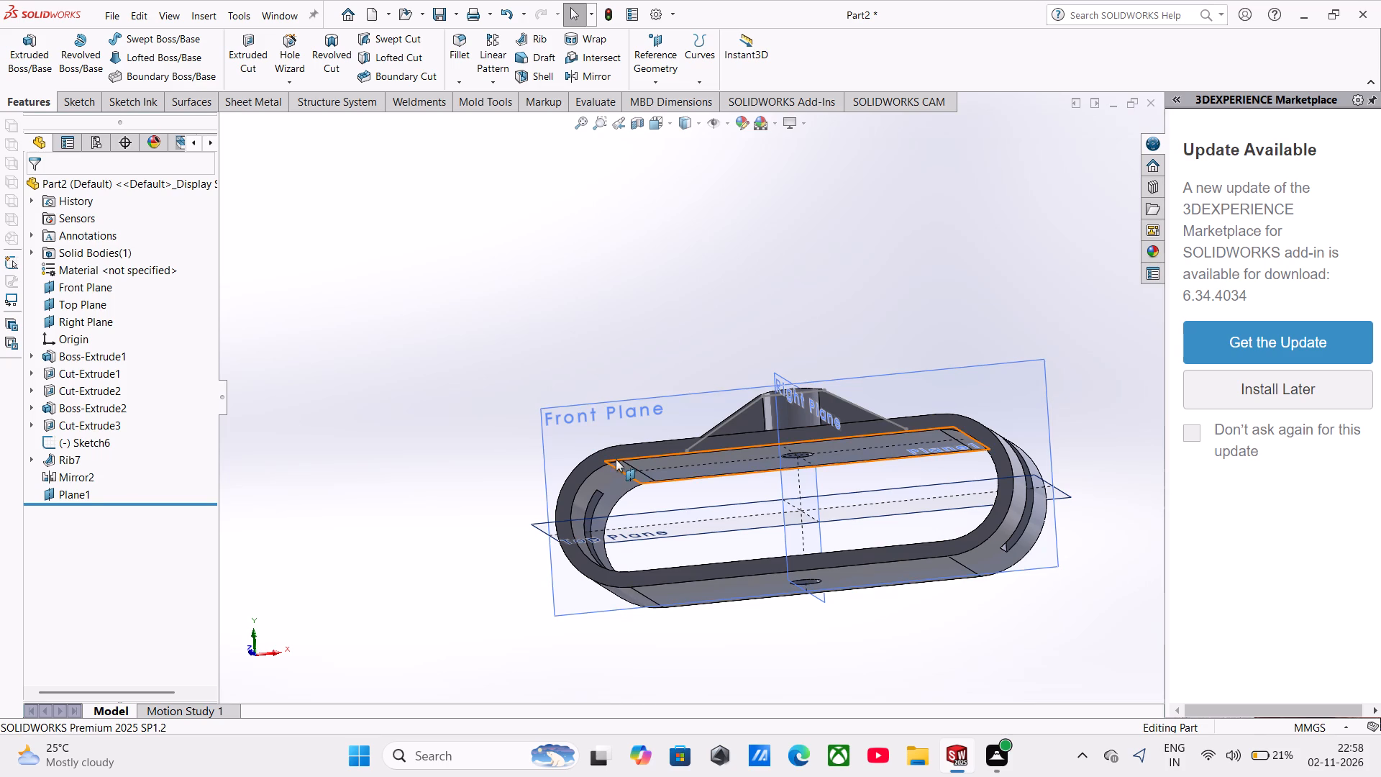
pyautogui.click(616, 459)
pyautogui.click(675, 419)
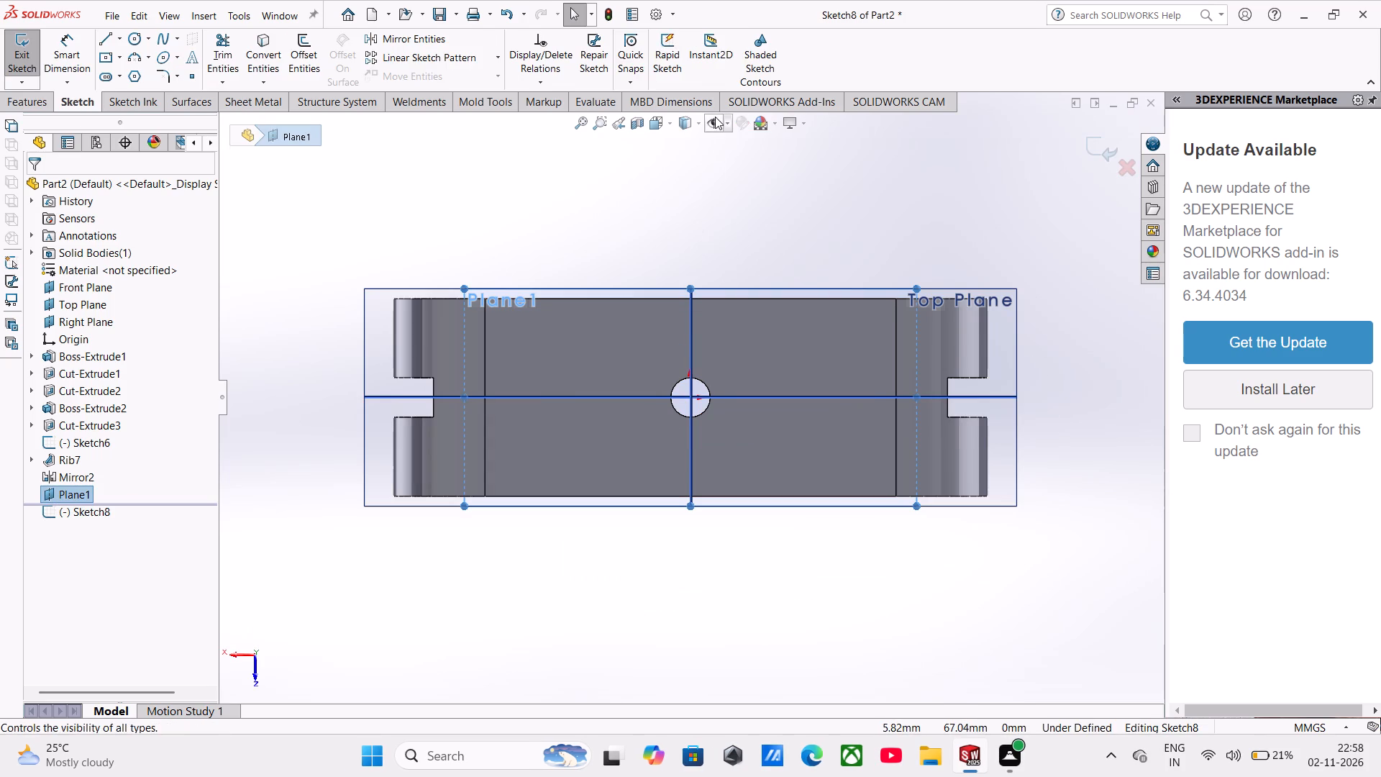
pyautogui.click(715, 117)
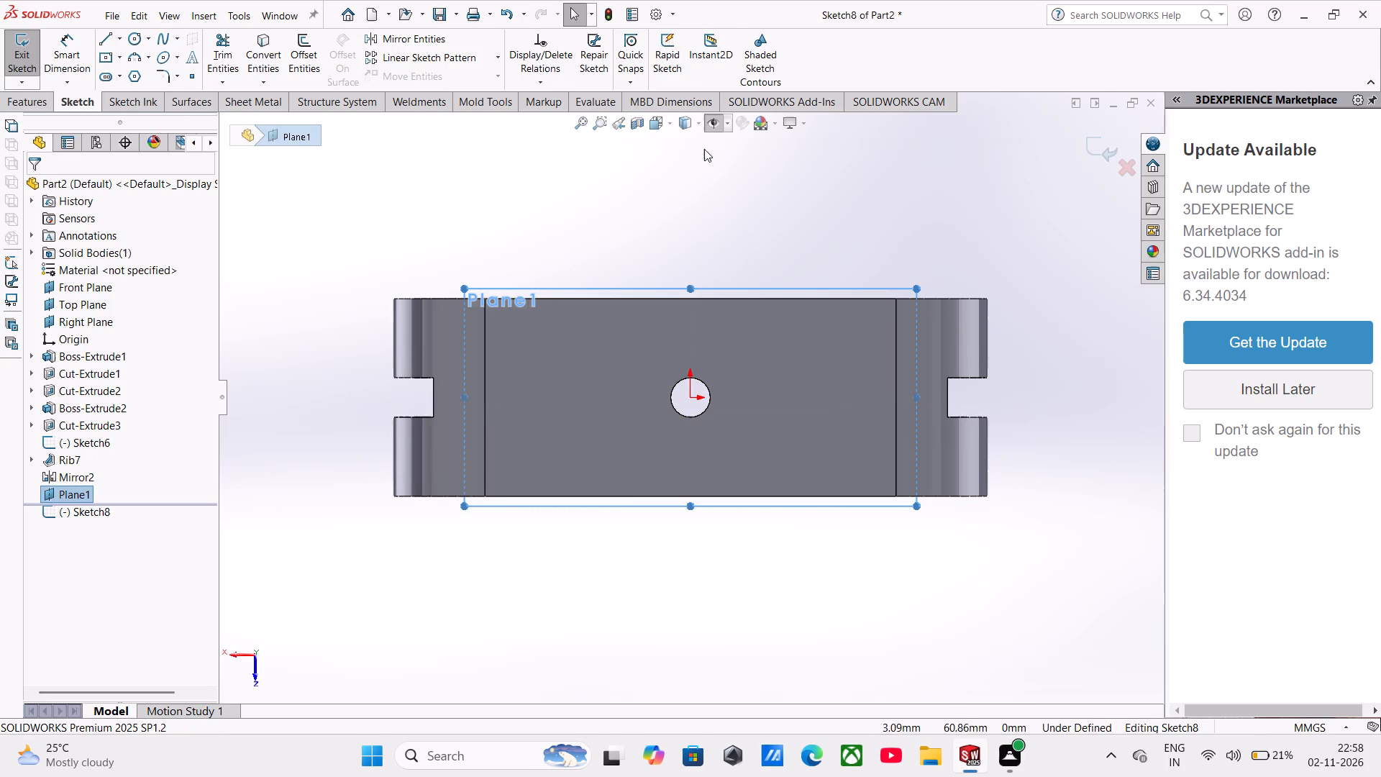
pyautogui.click(711, 126)
pyautogui.click(711, 126)
pyautogui.click(614, 196)
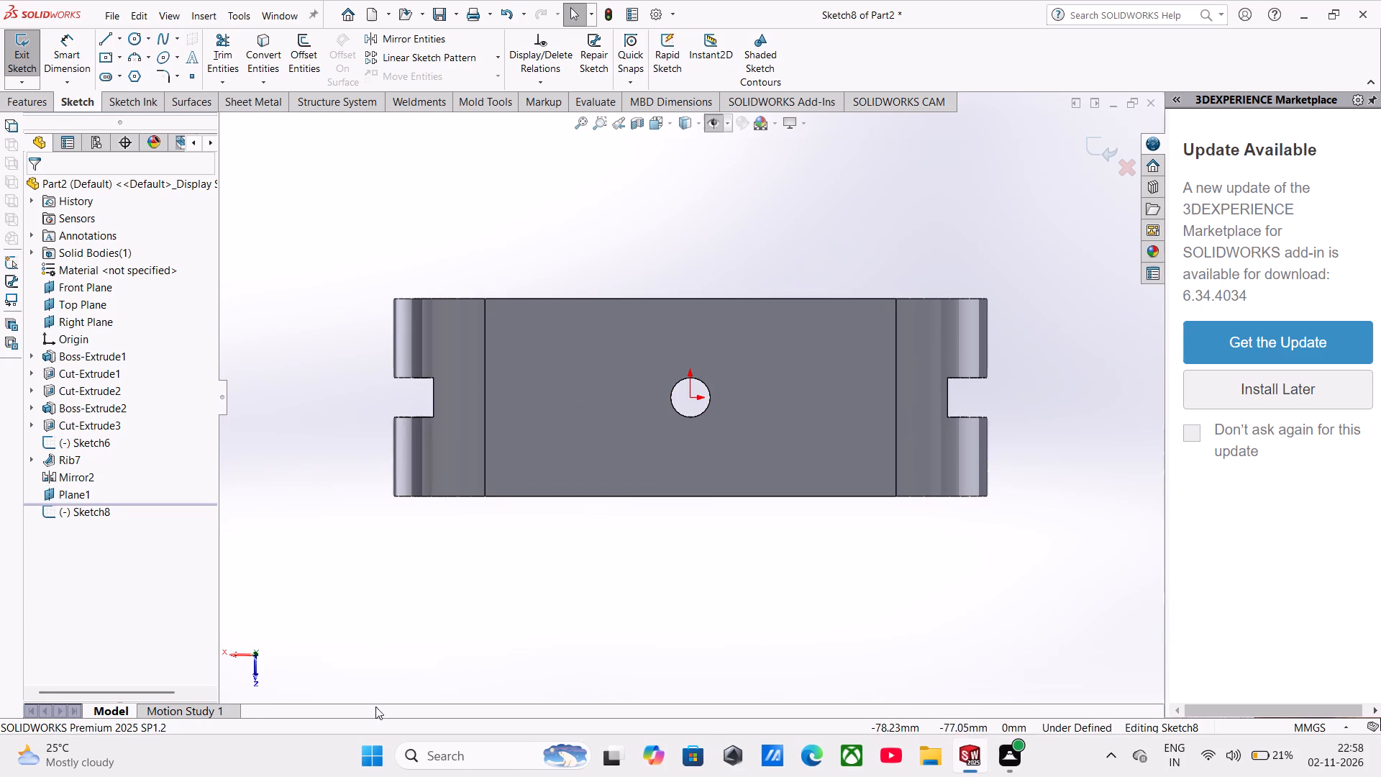
# Sketch a closed rectangle of four lines, about 35 by 11 mm, beside the notch at one end of the ring.
pyautogui.click(106, 37)
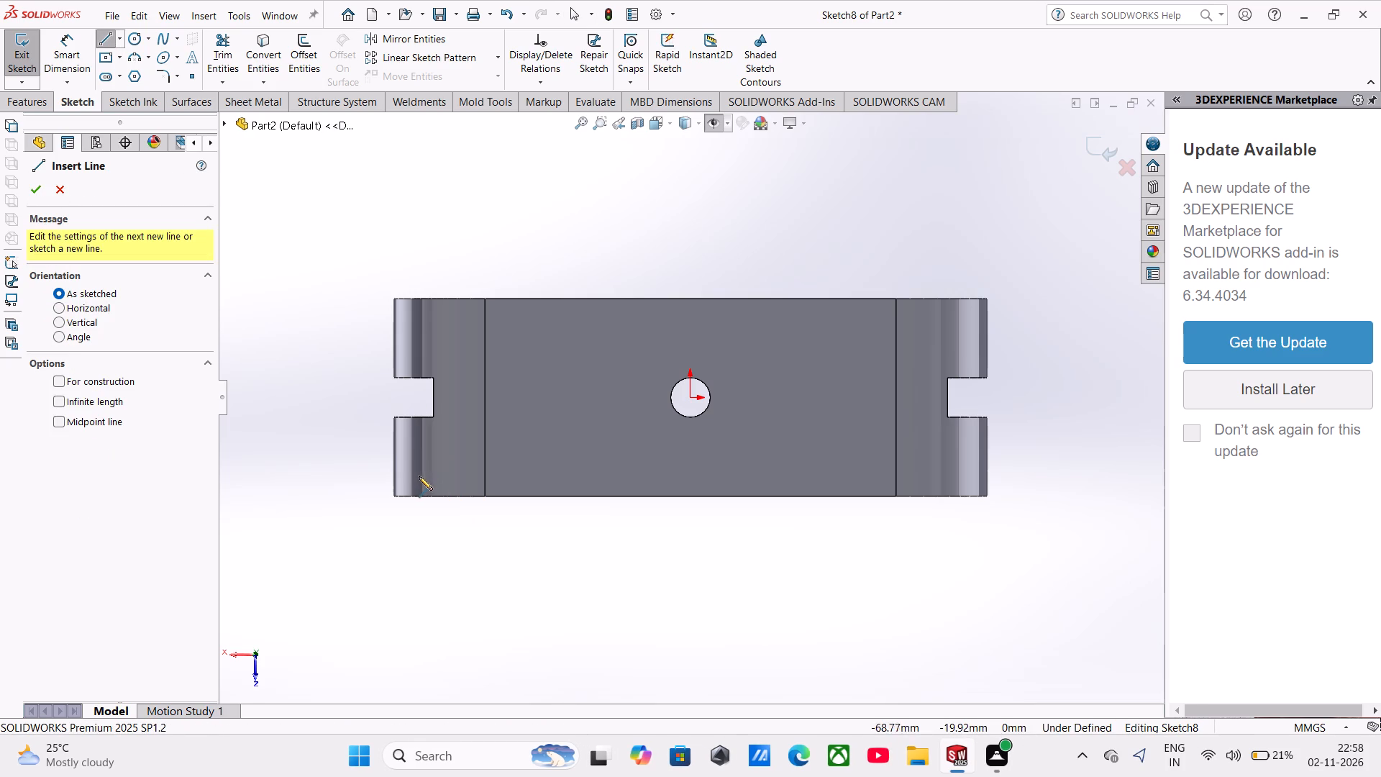
pyautogui.click(421, 476)
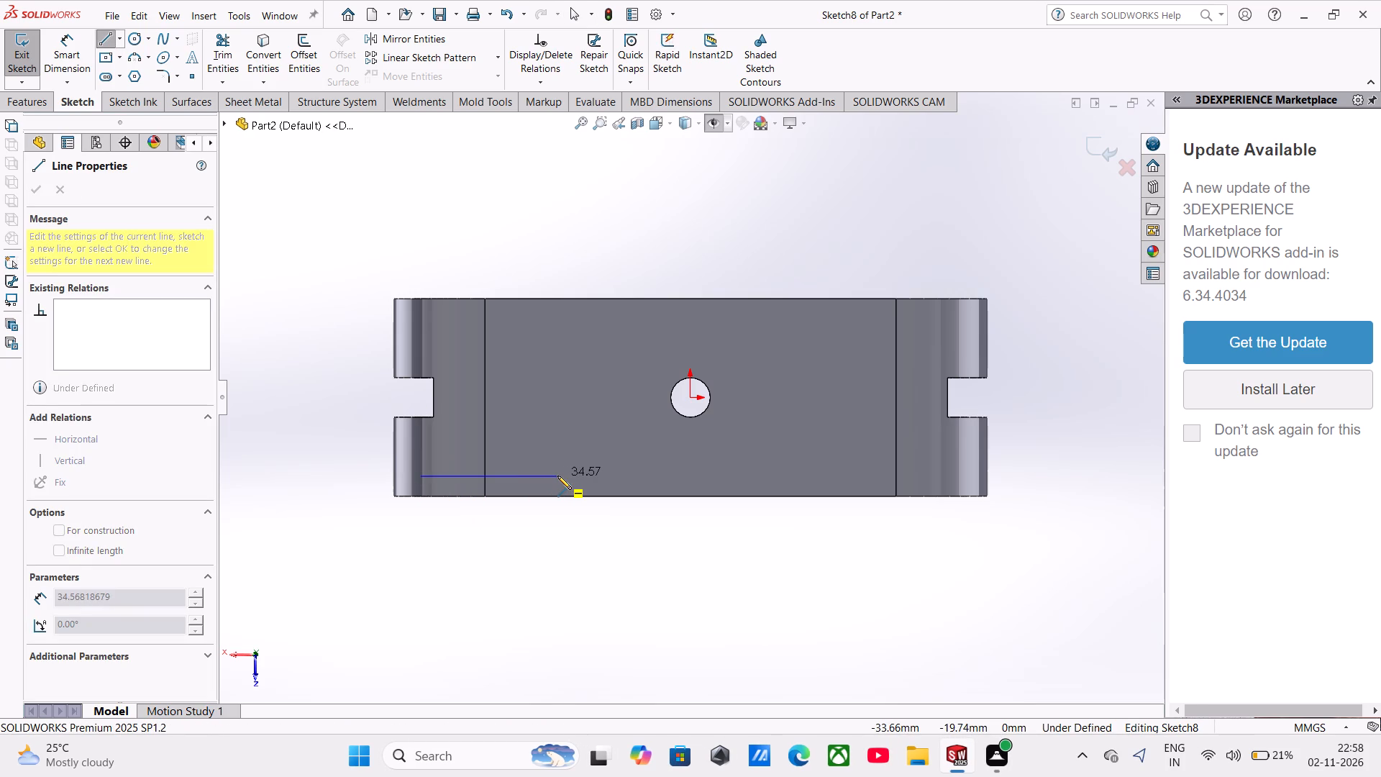
pyautogui.click(557, 476)
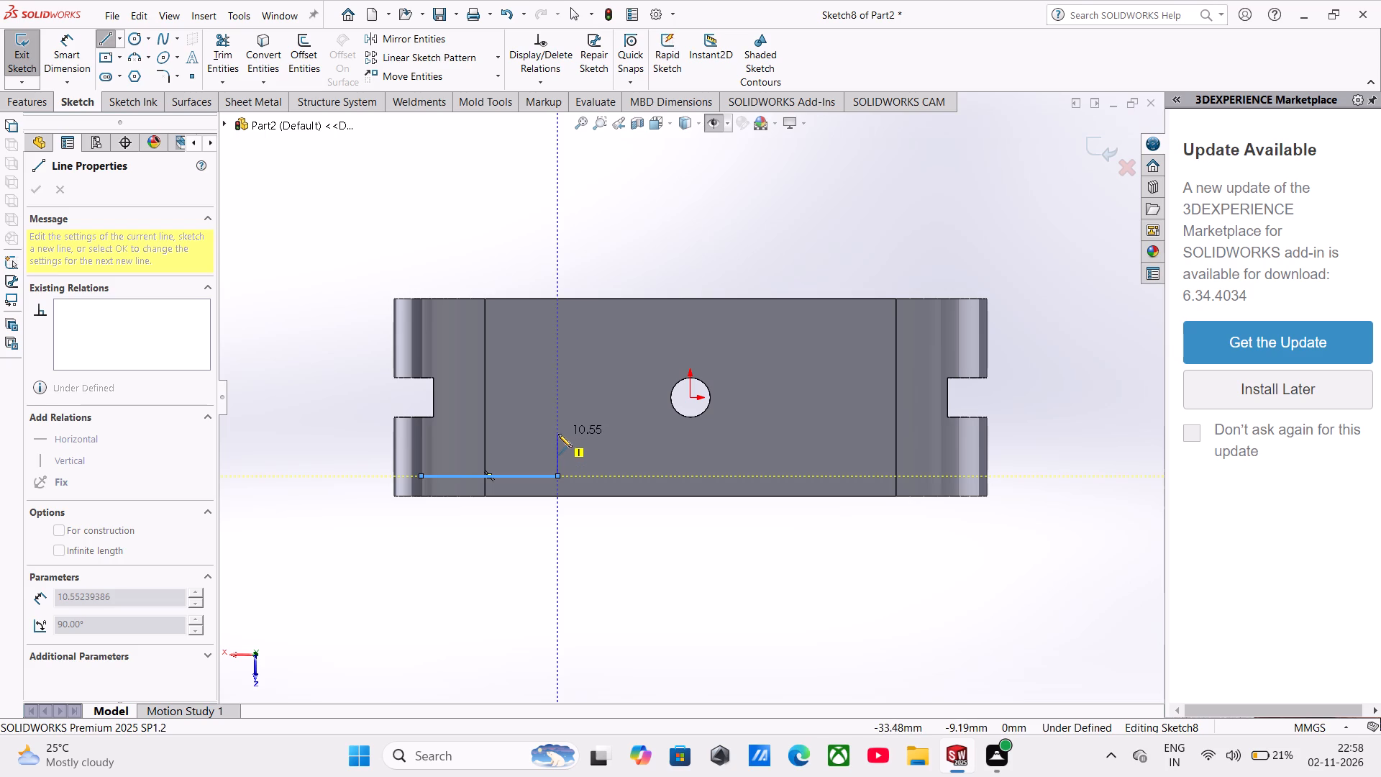
pyautogui.click(558, 434)
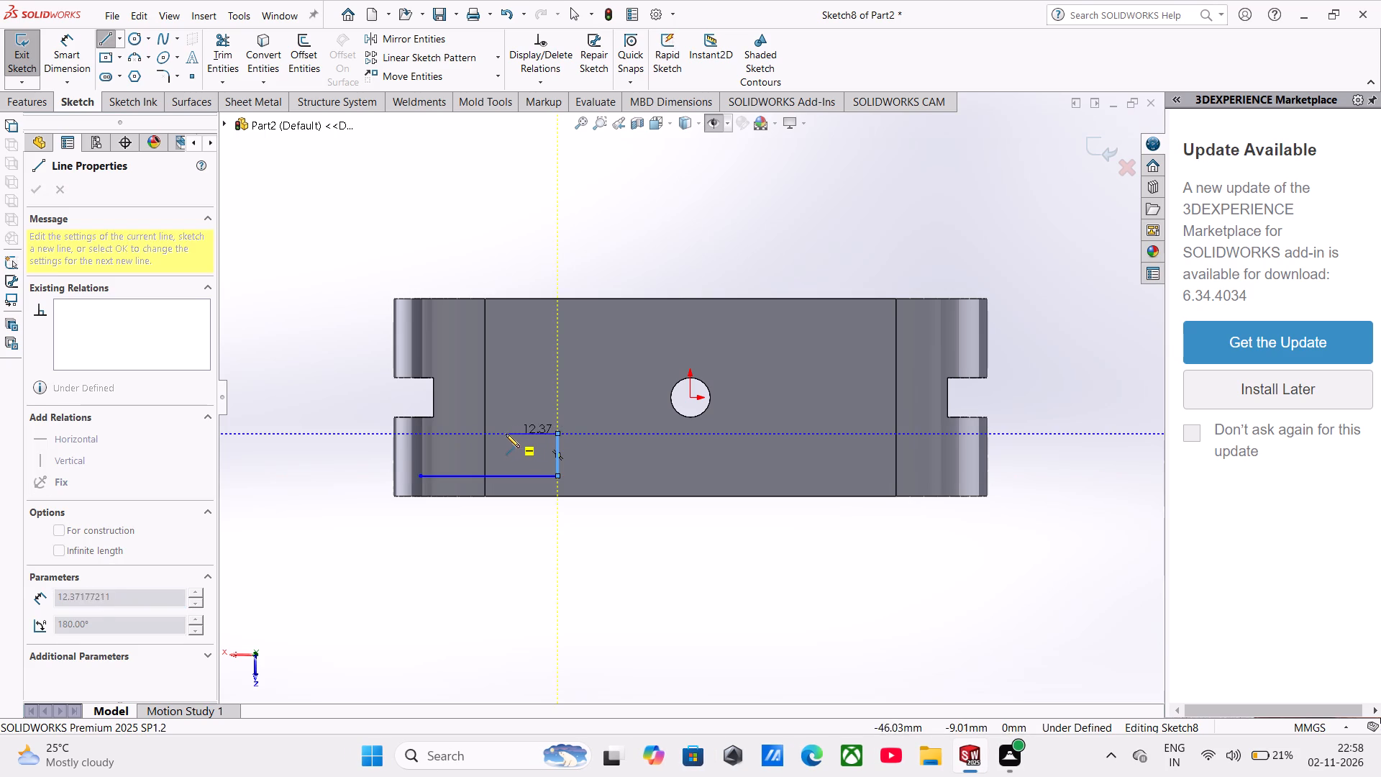
pyautogui.click(419, 435)
pyautogui.click(418, 476)
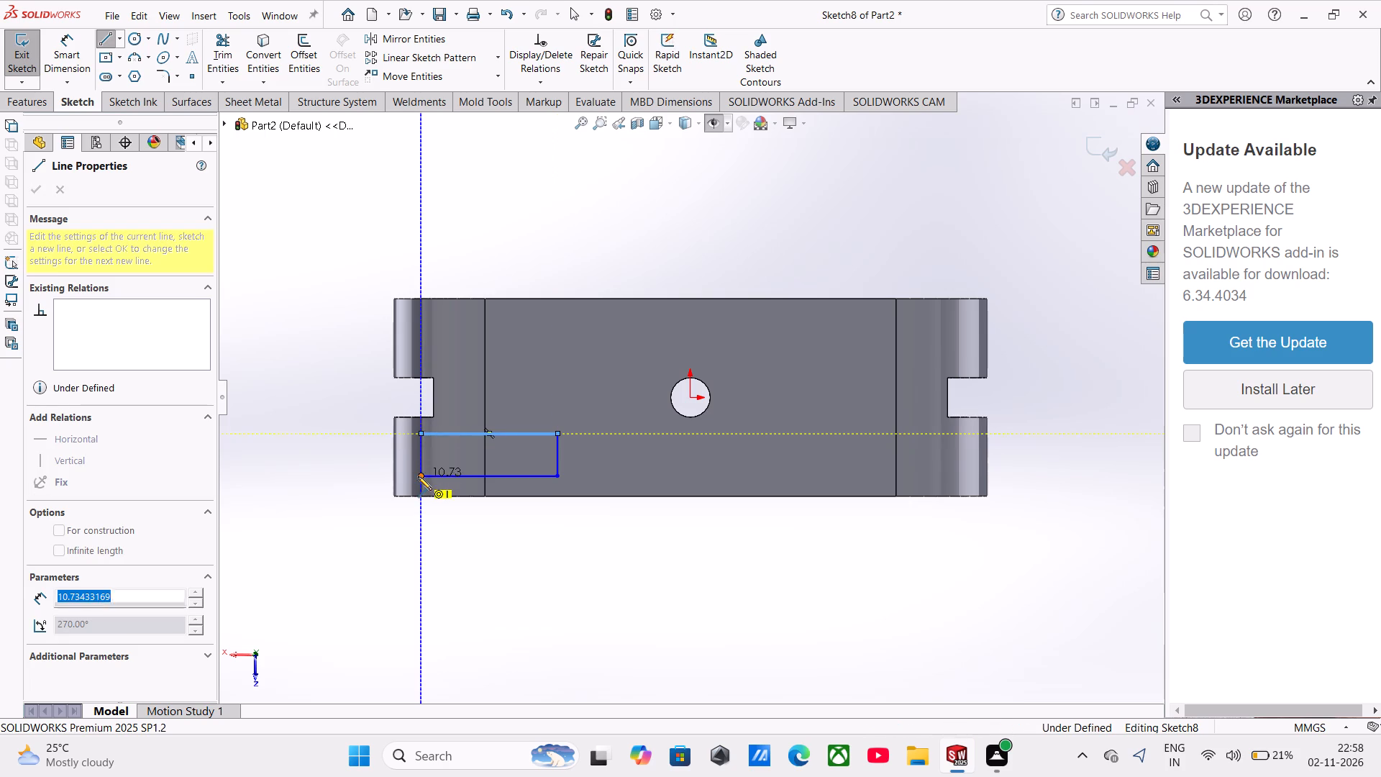
# Dimension the distance between the rectangle's outer short side and the ring's adjacent end edge.
pyautogui.click(60, 61)
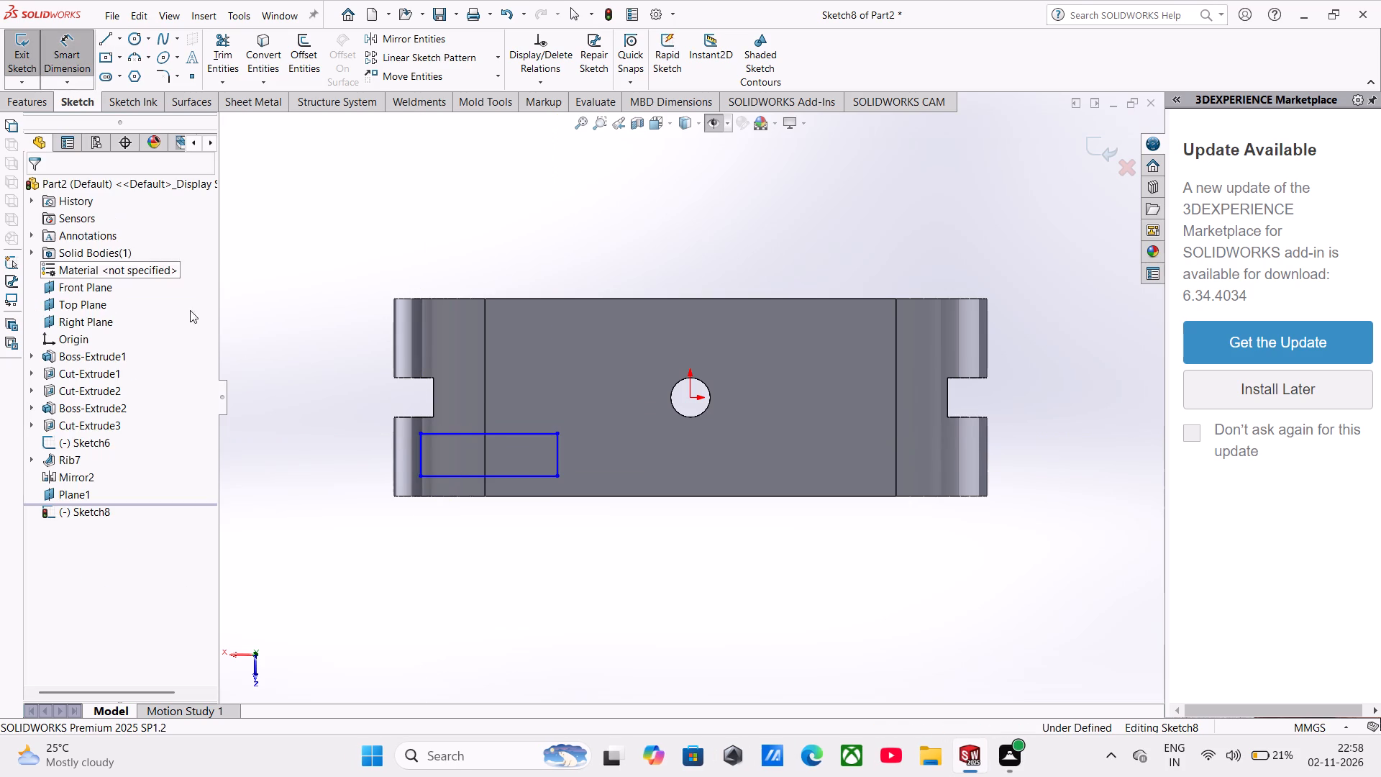
pyautogui.scroll(-2, 472, 534)
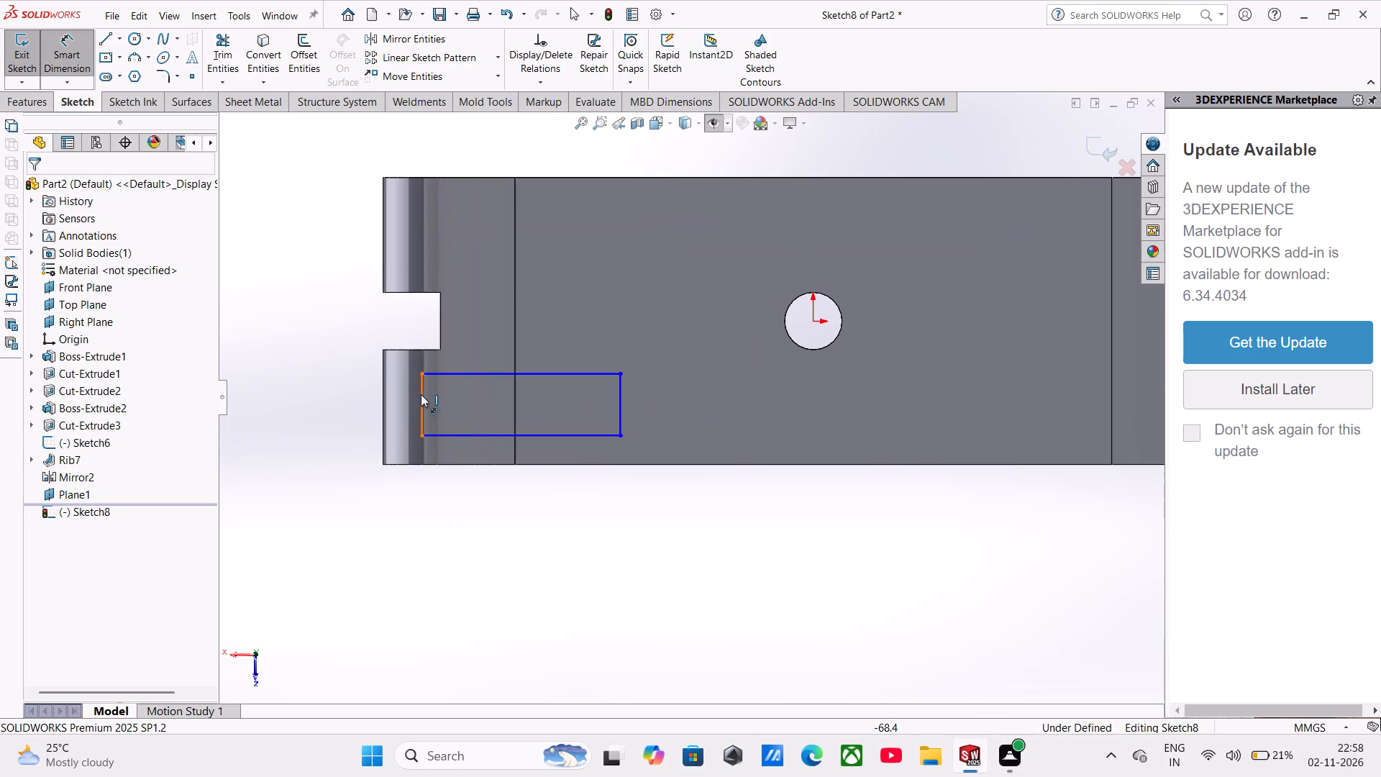
pyautogui.click(421, 396)
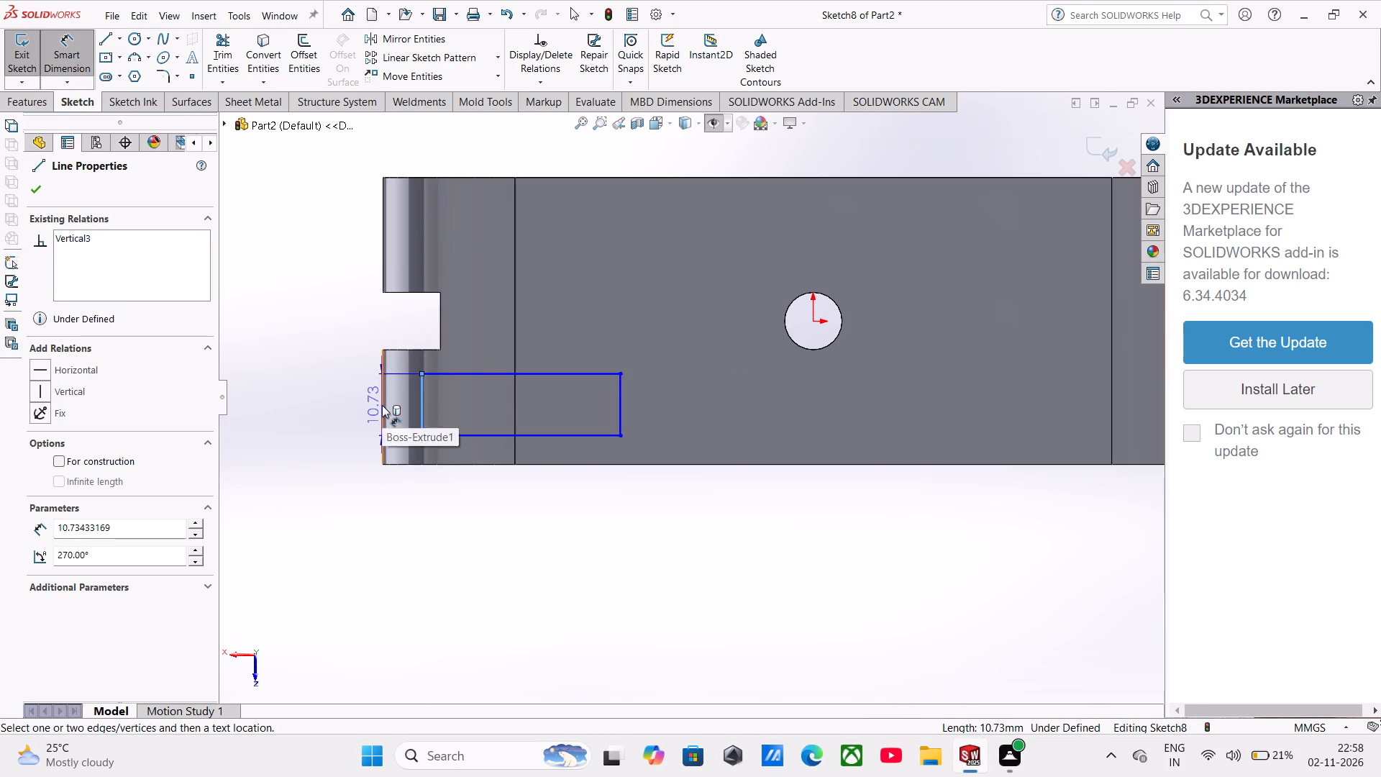
pyautogui.click(382, 405)
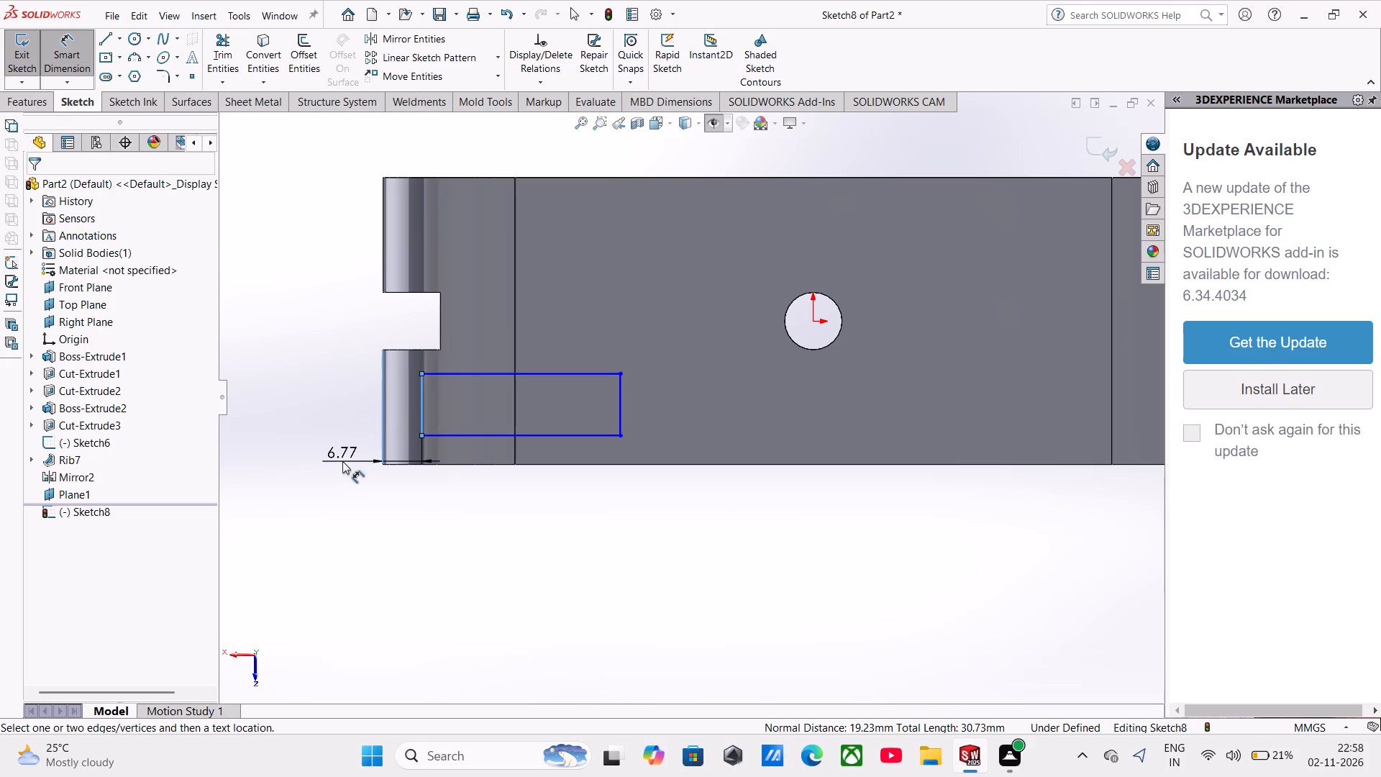
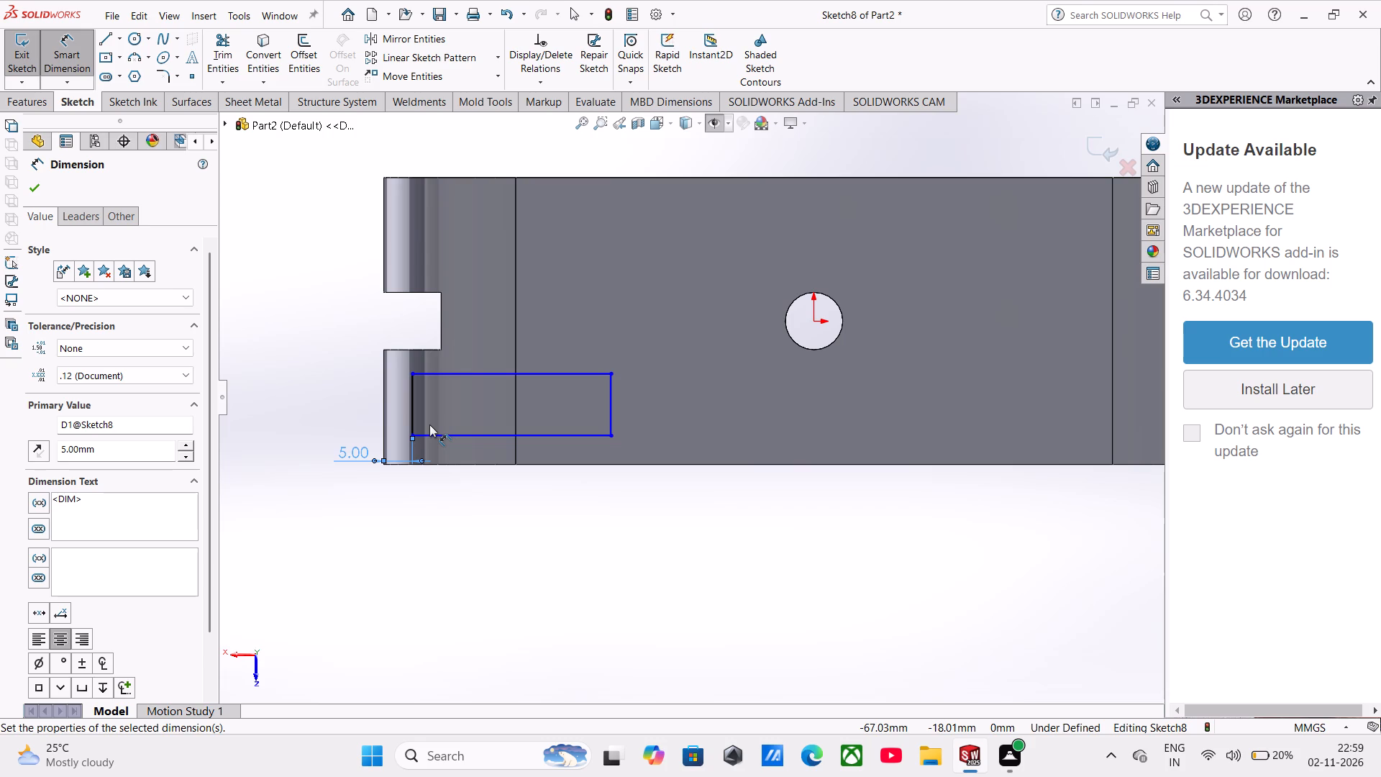
# Dimension the length of the rectangle's long side nearest the ring's lower edge, placing the dimension outside the part.
pyautogui.click(540, 439)
pyautogui.click(506, 535)
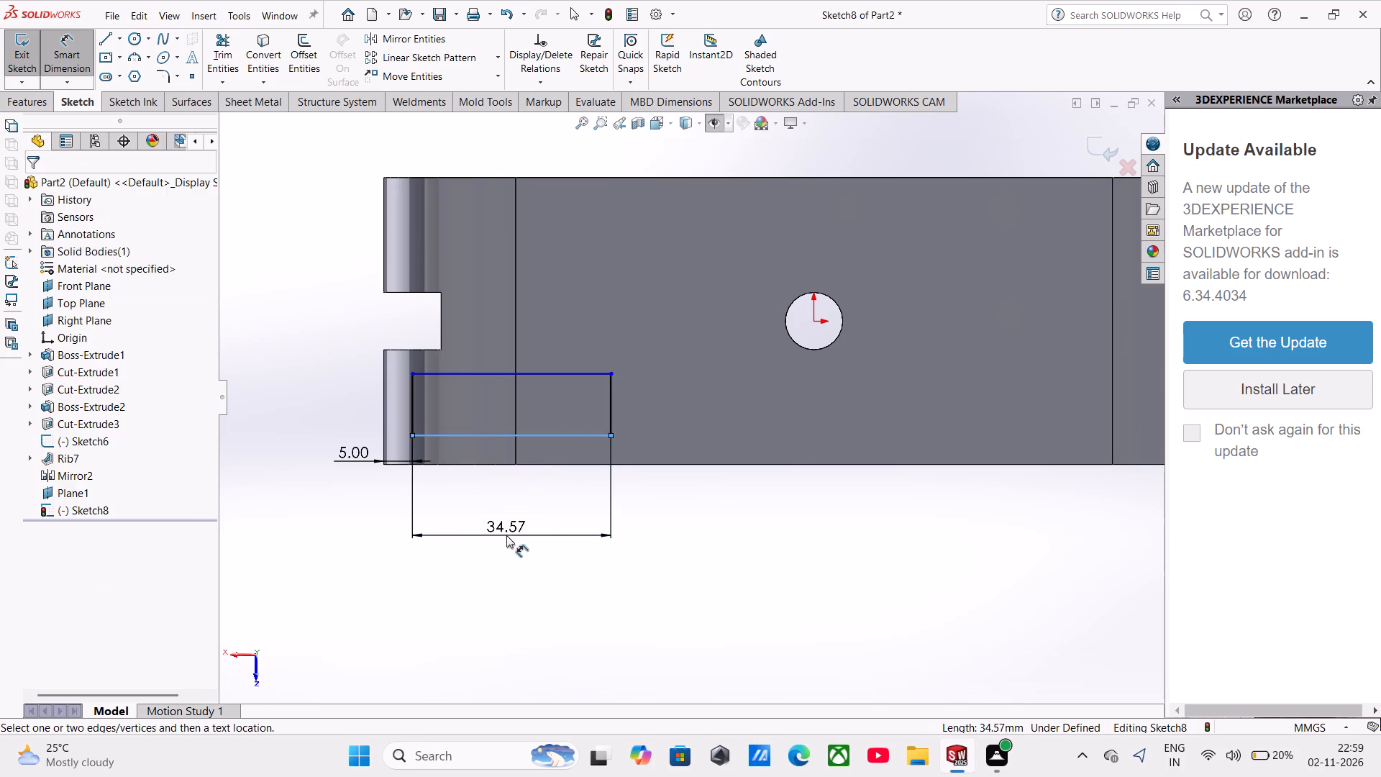
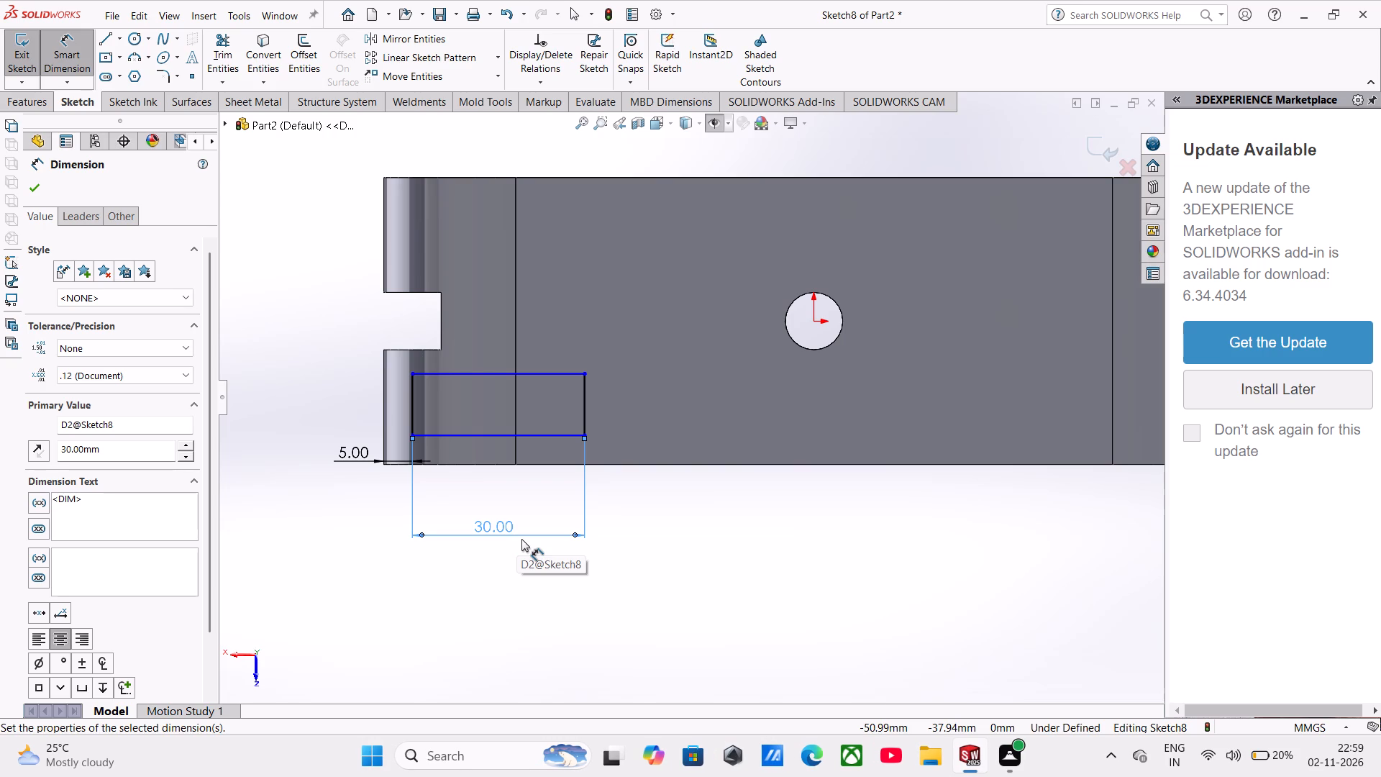
# Dimension the length of the rectangle's short vertical side nearest the round hole.
pyautogui.click(585, 401)
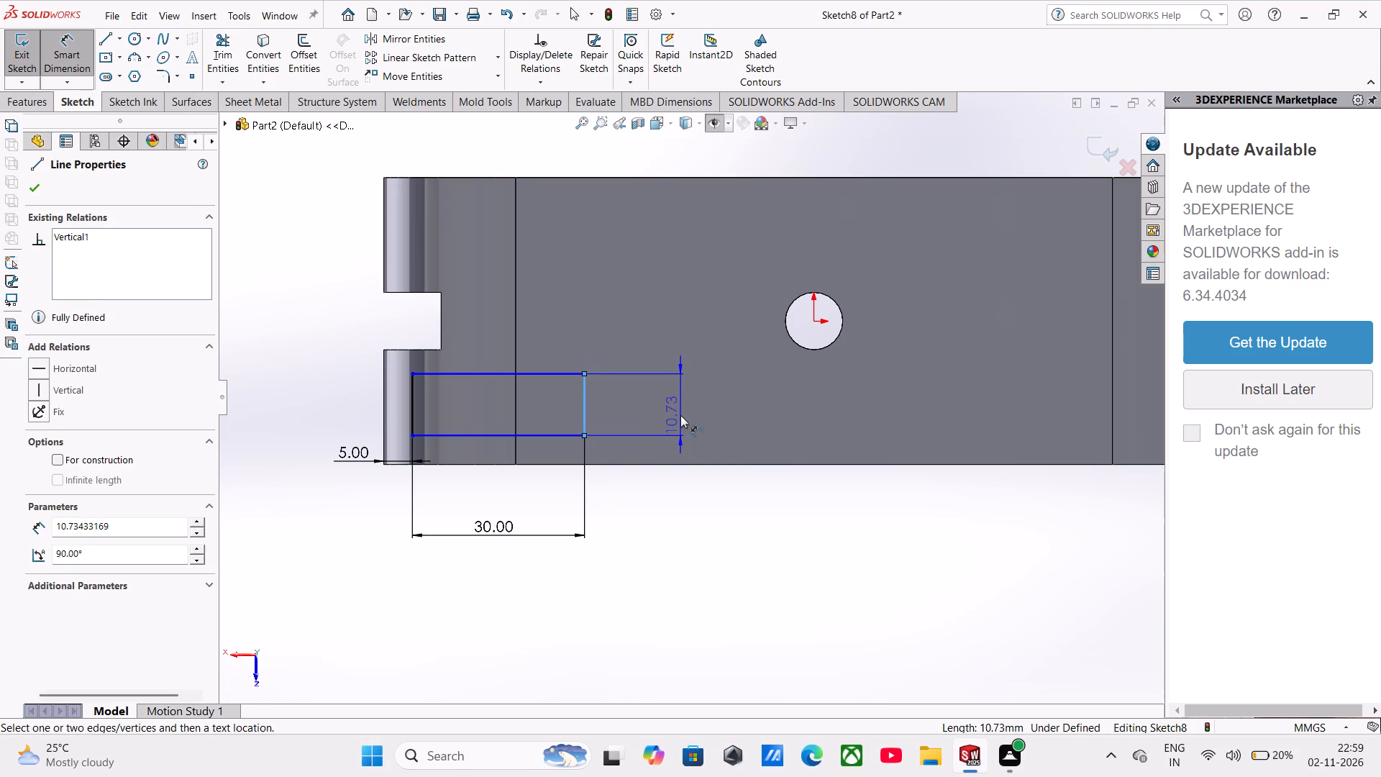
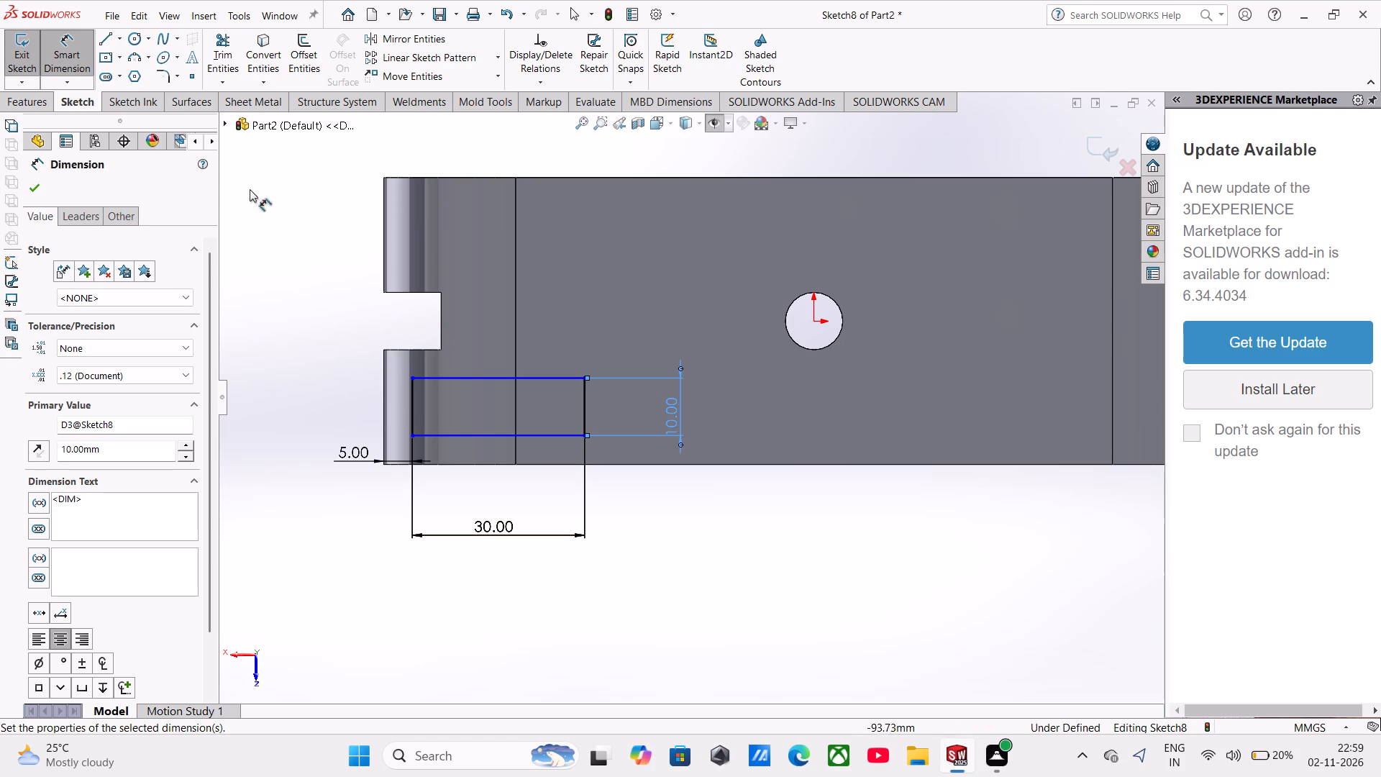
# Extrude the rectangle sketch as a boss with the Up To Next end condition, merged with the ring.
pyautogui.click(31, 100)
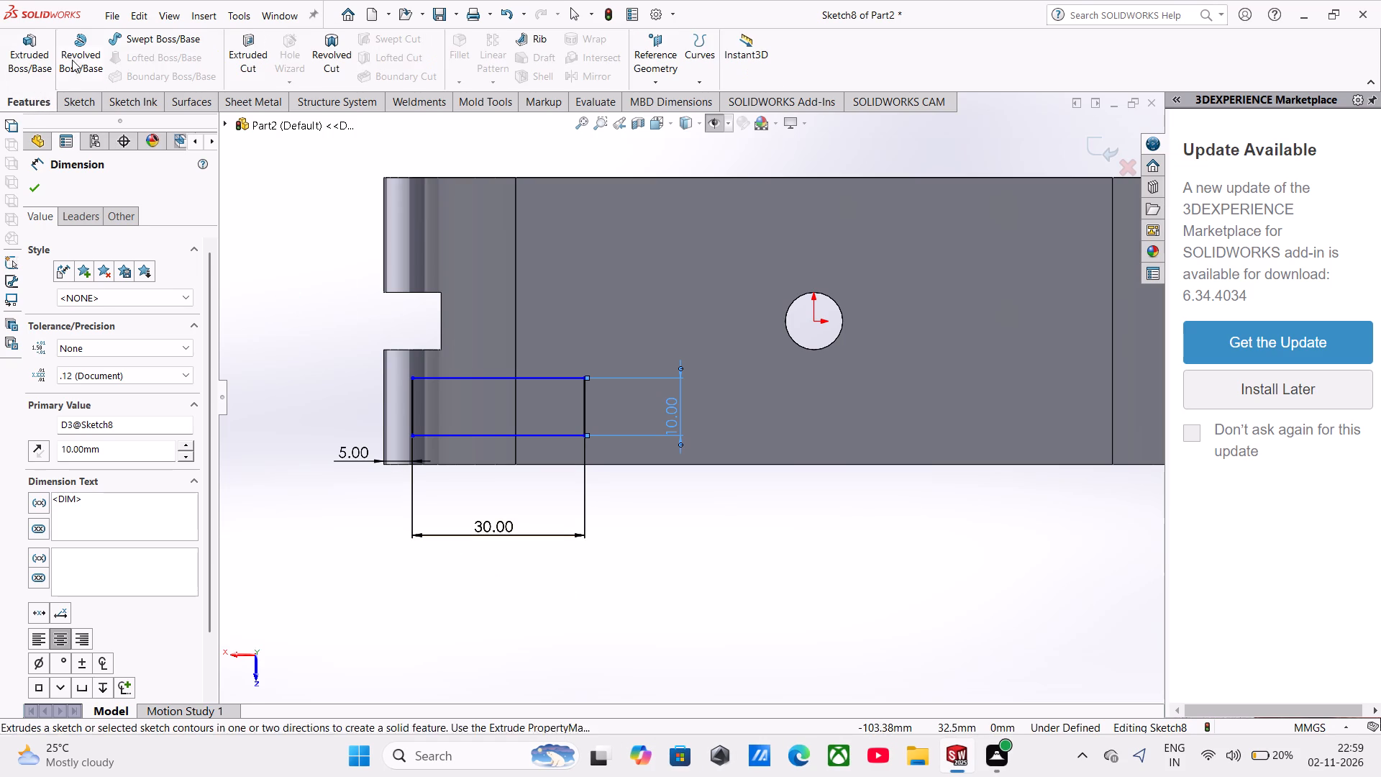
pyautogui.click(37, 55)
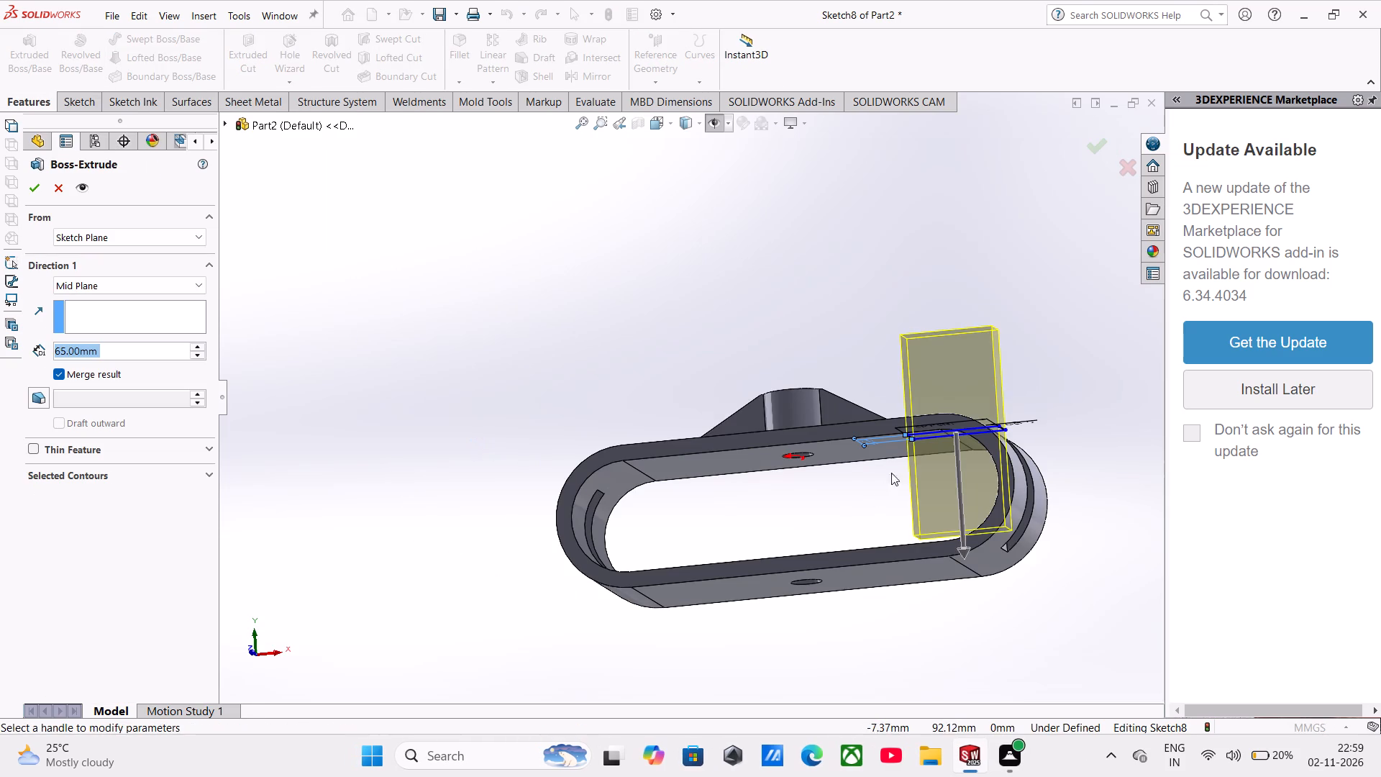
pyautogui.click(70, 292)
pyautogui.click(69, 301)
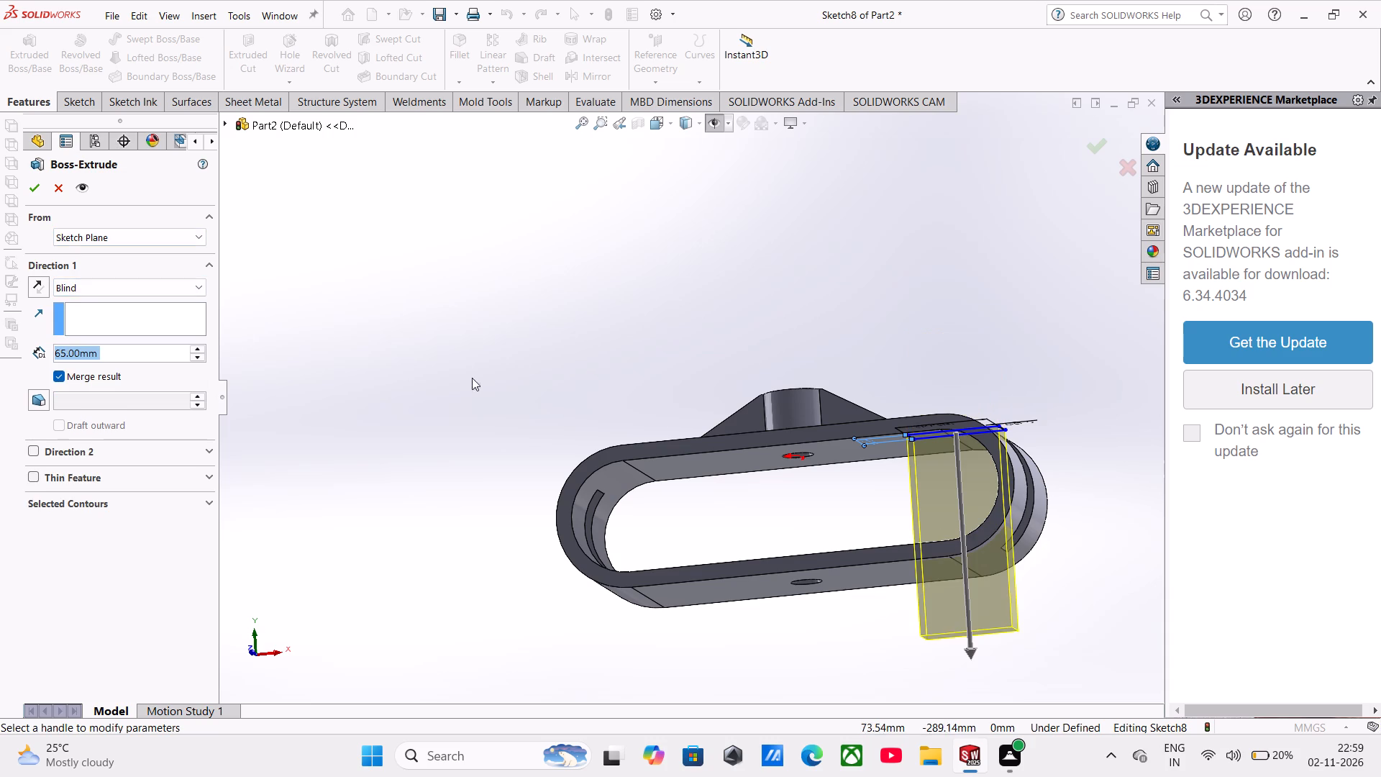
pyautogui.click(120, 288)
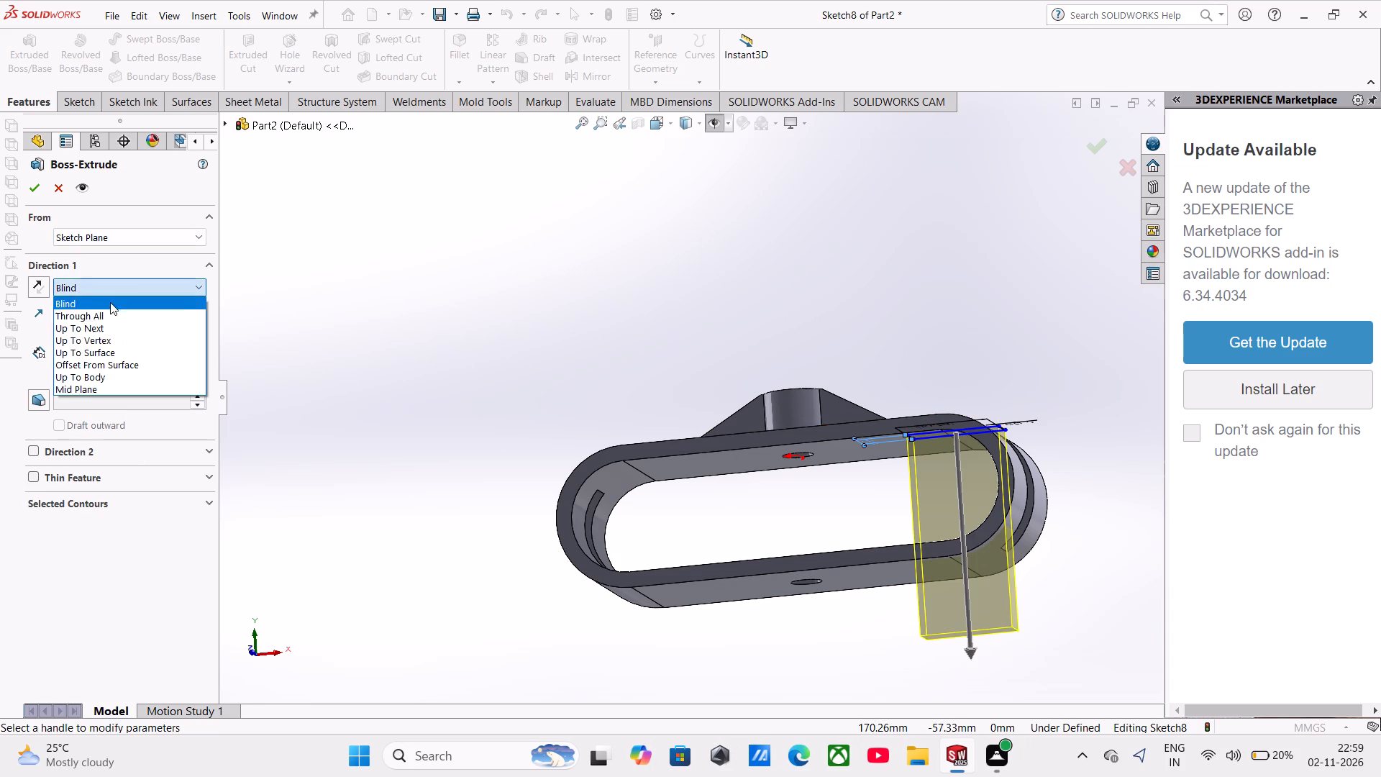
pyautogui.click(99, 327)
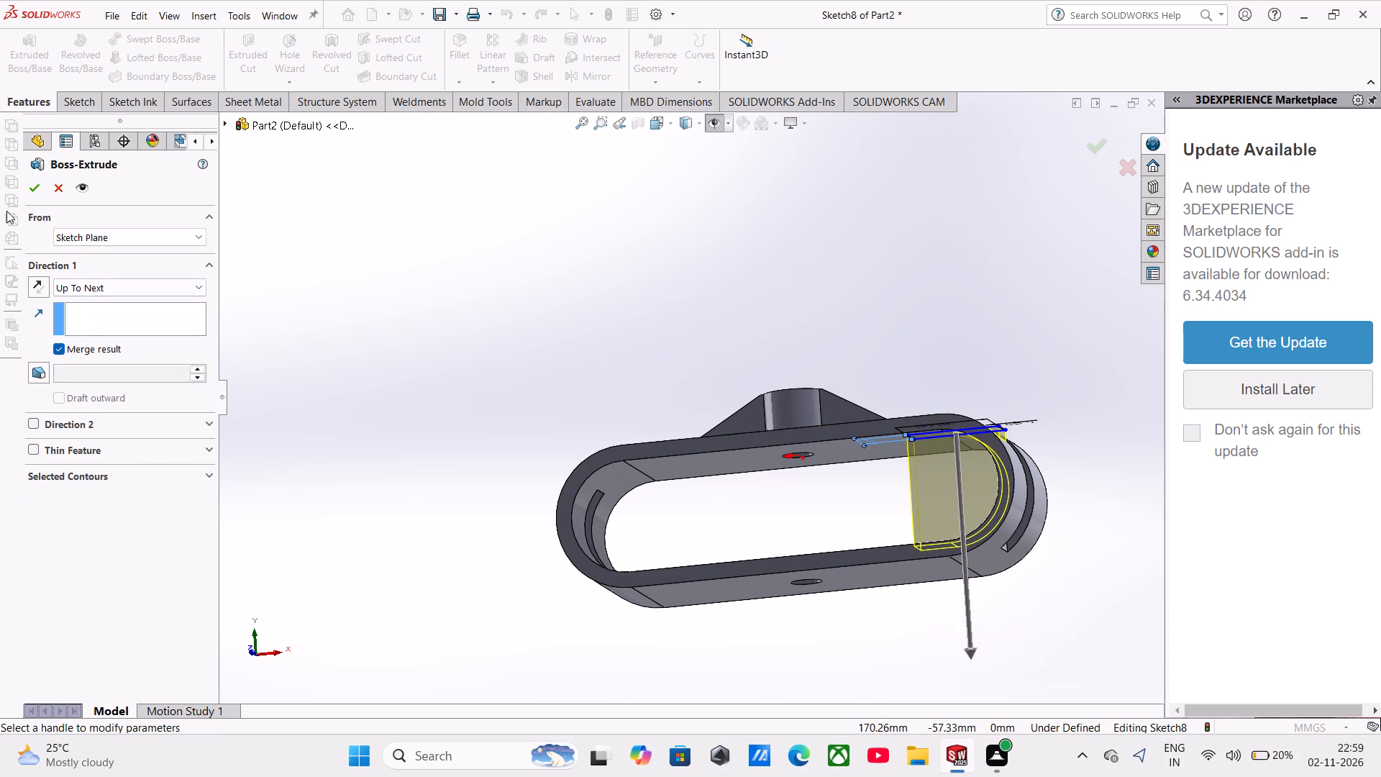
pyautogui.click(31, 185)
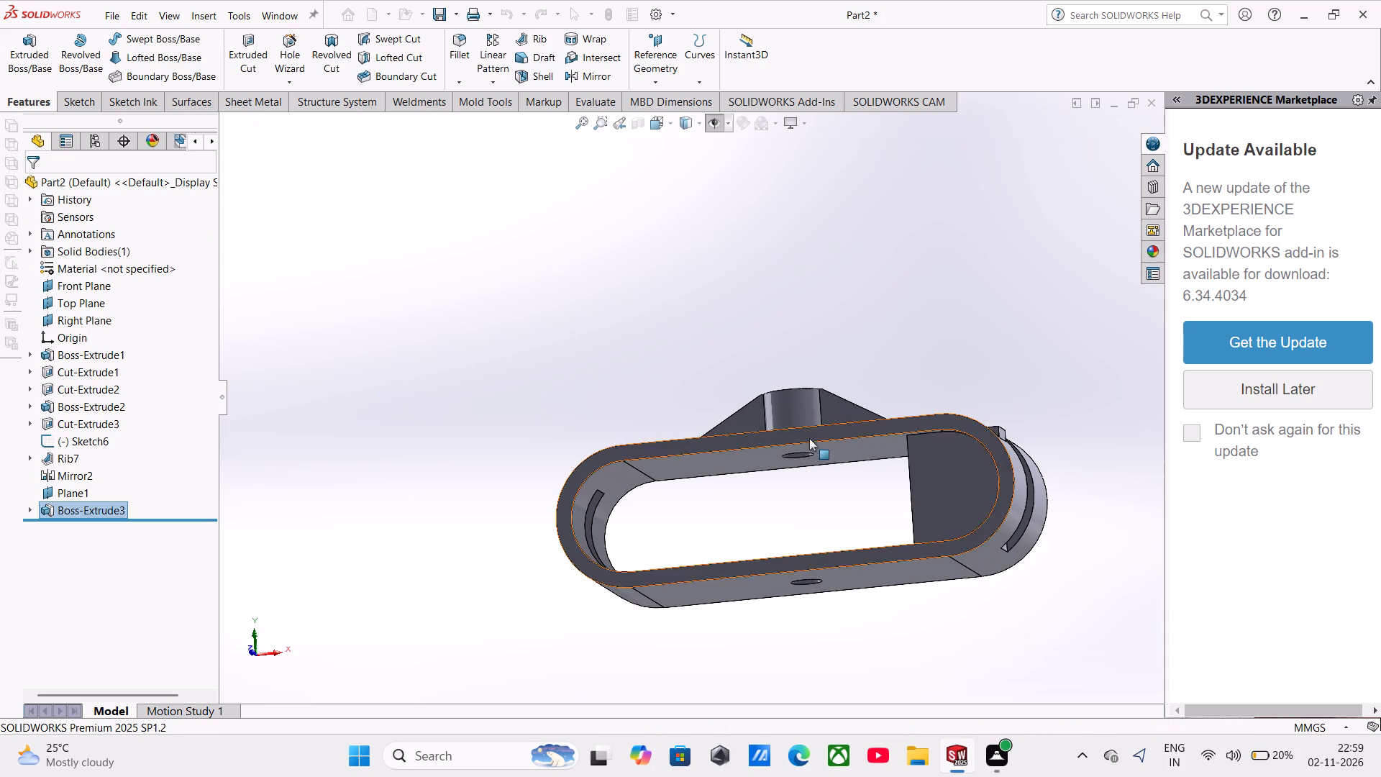
# Examine the new end block from several sides, especially where its corner pokes through the ring's rounded outer surface.
pyautogui.moveTo(895, 469); pyautogui.dragTo(904, 477, button='middle')
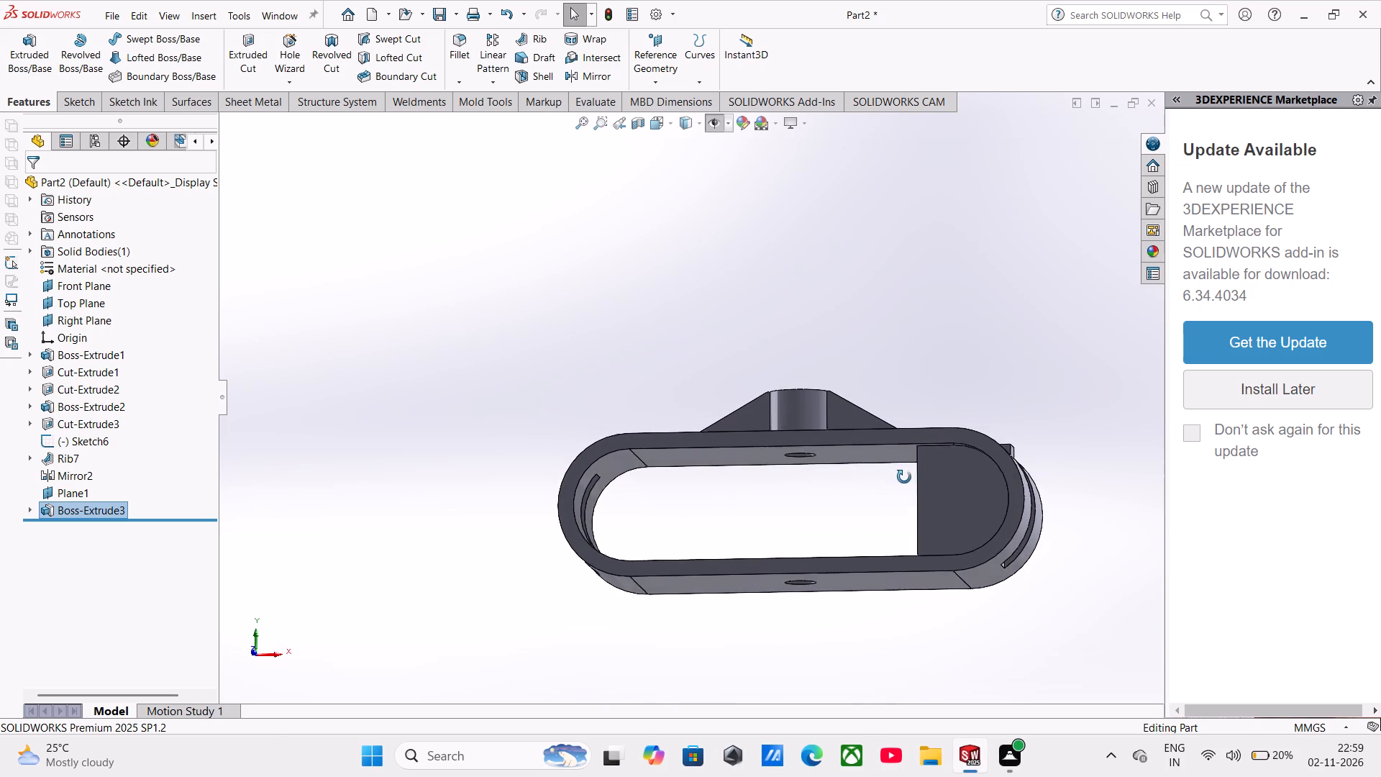
pyautogui.moveTo(904, 477); pyautogui.dragTo(913, 496, button='middle')
pyautogui.scroll(-1, 916, 498)
pyautogui.scroll(-7, 994, 476)
pyautogui.scroll(-4, 829, 345)
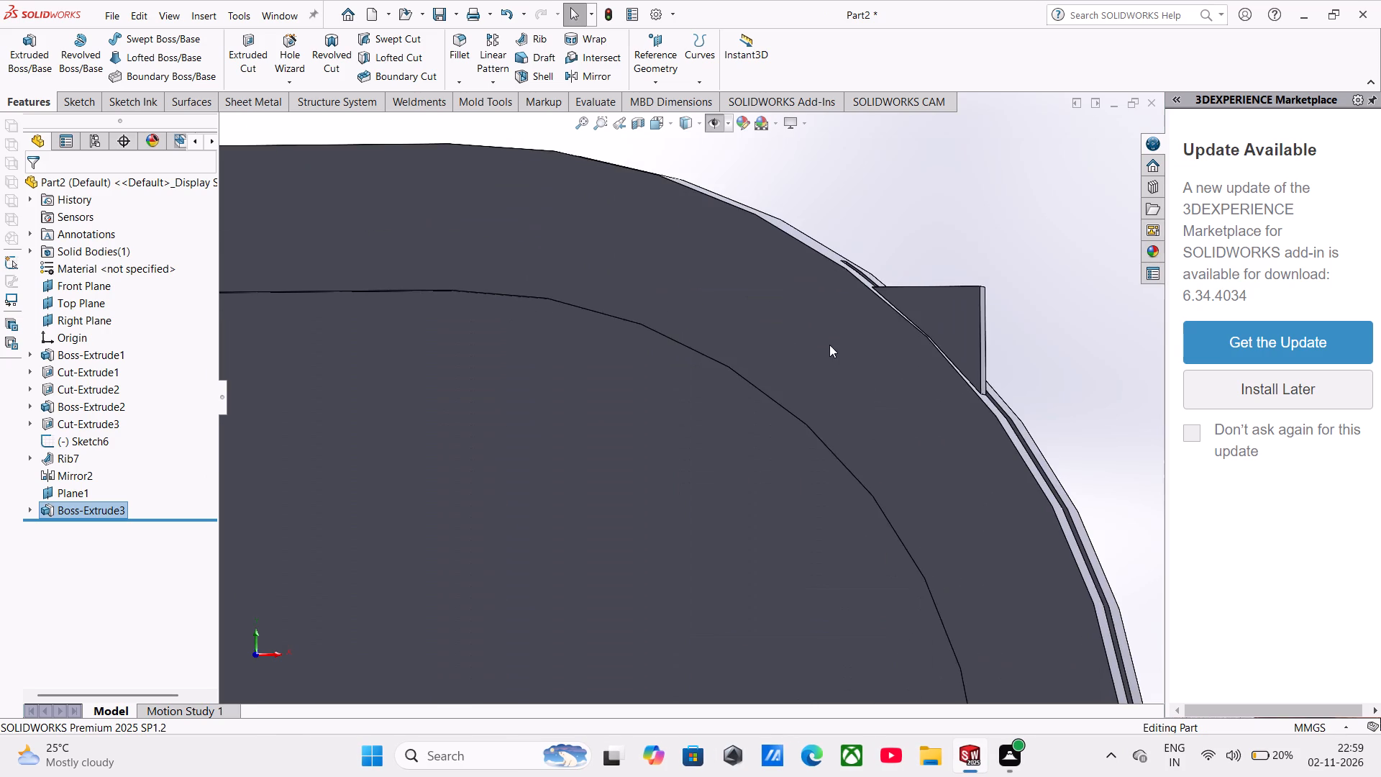
pyautogui.moveTo(857, 335); pyautogui.dragTo(847, 339, button='middle')
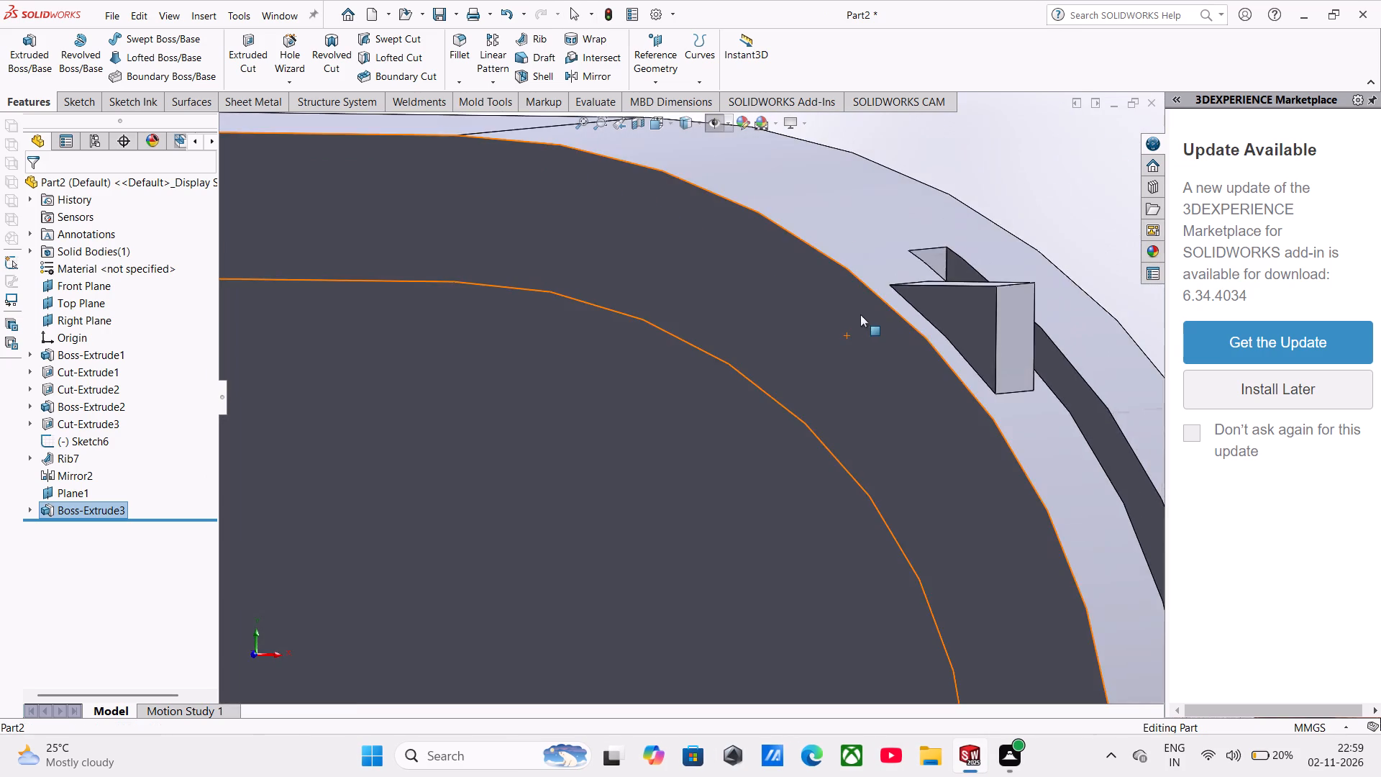
pyautogui.scroll(7, 866, 314)
pyautogui.scroll(-1, 798, 399)
pyautogui.moveTo(775, 401); pyautogui.dragTo(734, 411, button='middle')
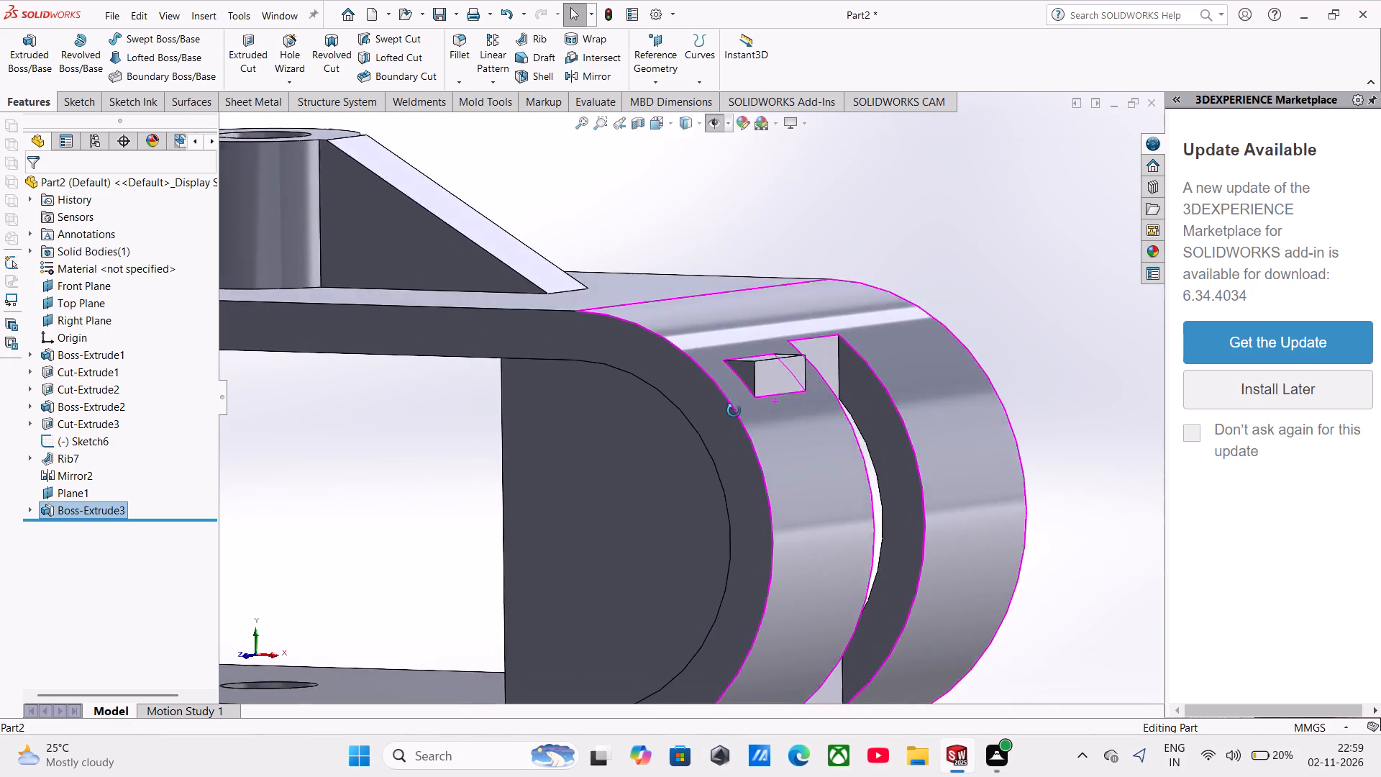
pyautogui.moveTo(734, 411); pyautogui.dragTo(547, 414, button='middle')
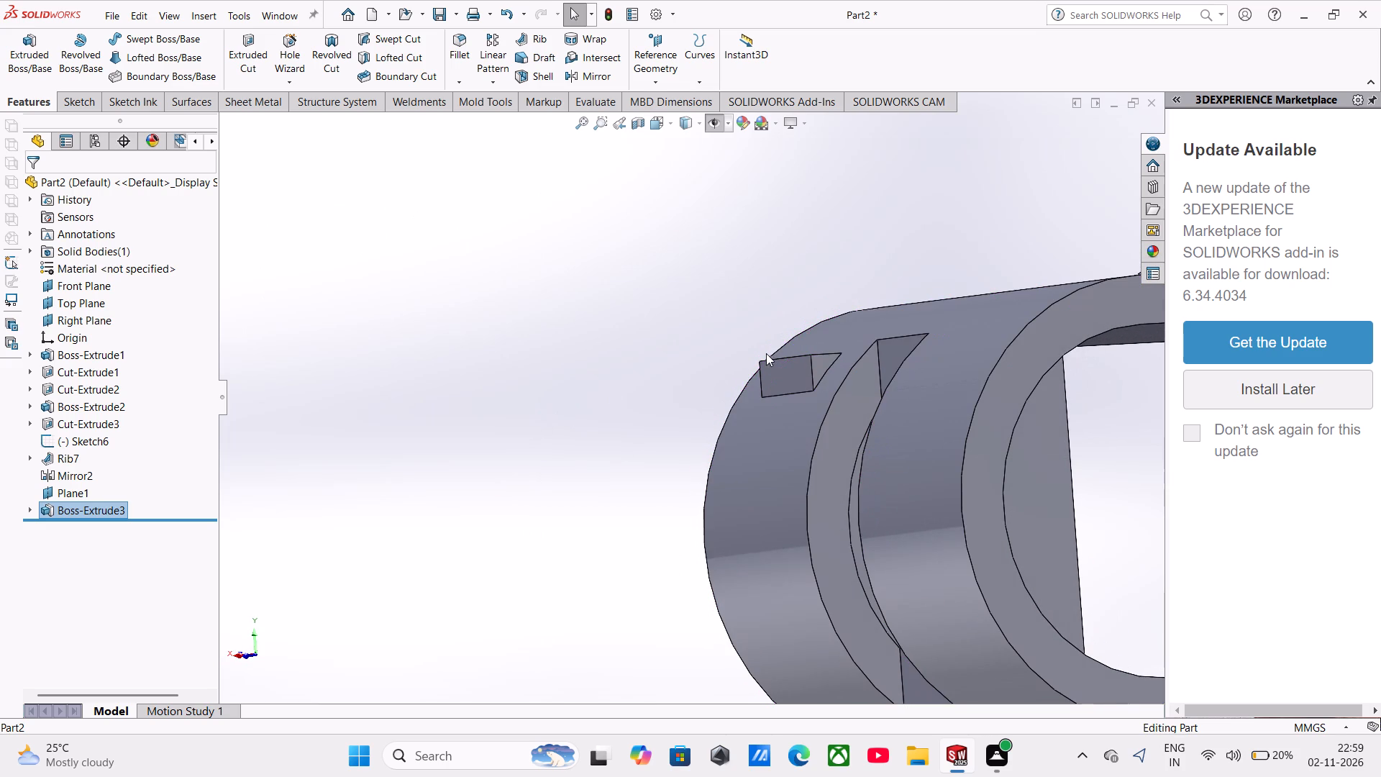
pyautogui.click(820, 365)
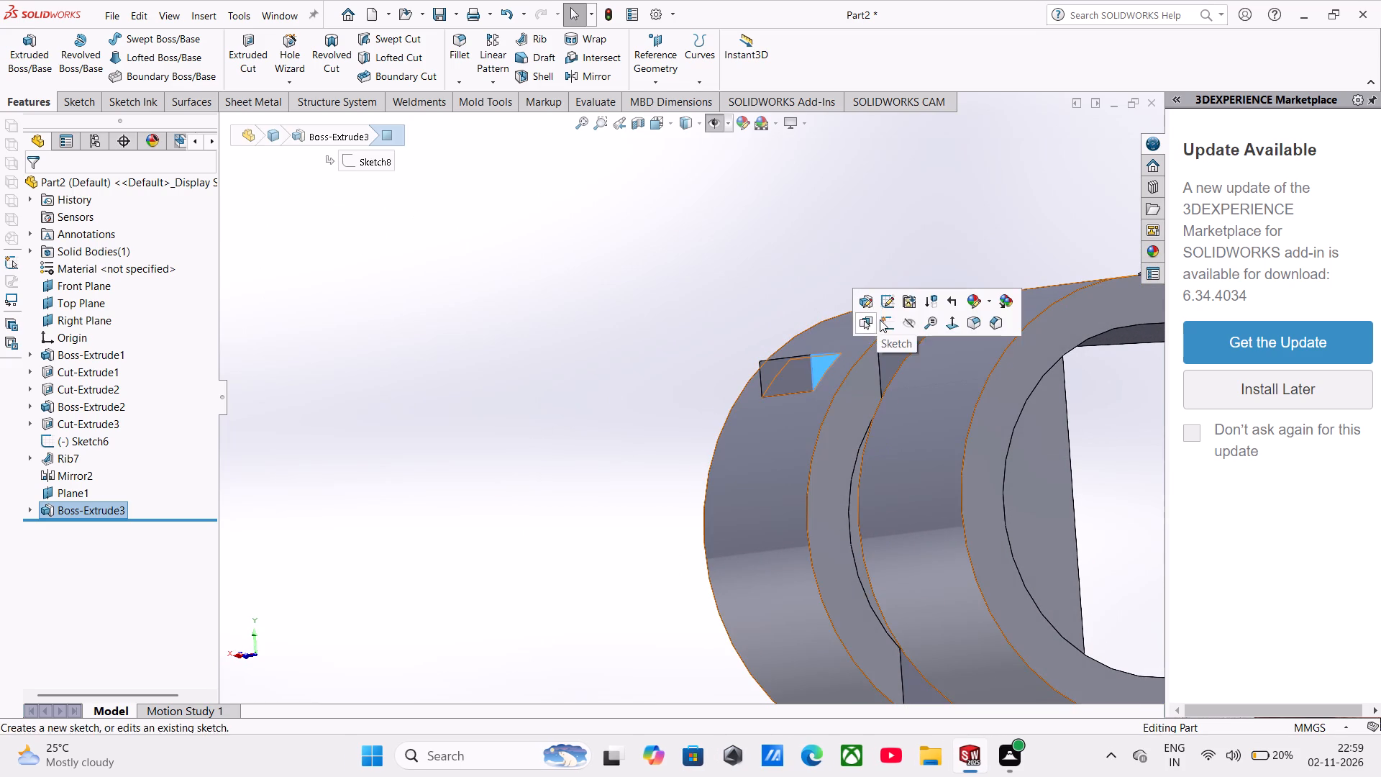
pyautogui.click(744, 299)
pyautogui.scroll(3, 856, 404)
pyautogui.moveTo(856, 404); pyautogui.dragTo(813, 436, button='middle')
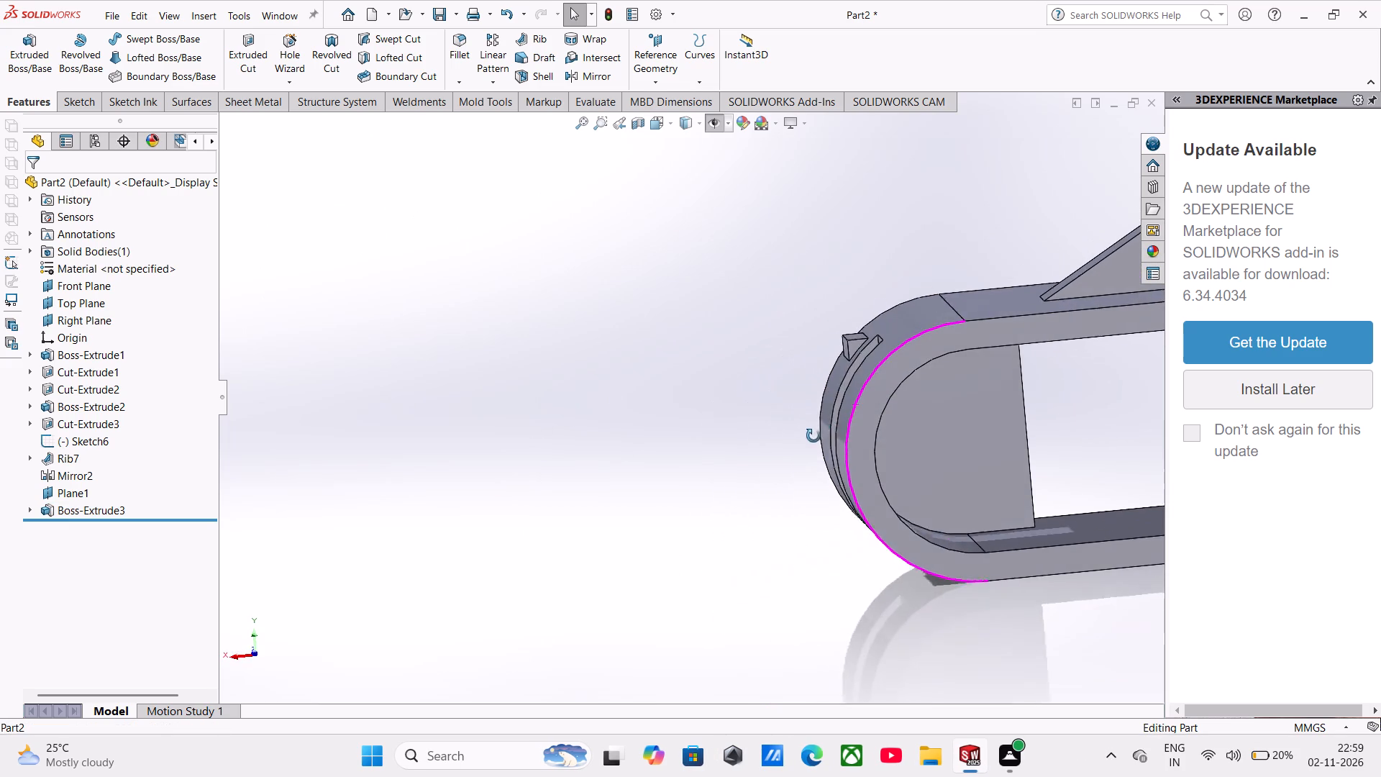
pyautogui.moveTo(813, 436); pyautogui.dragTo(835, 424, button='middle')
pyautogui.moveTo(854, 416); pyautogui.dragTo(908, 414, button='middle')
pyautogui.moveTo(929, 414); pyautogui.dragTo(1068, 402, button='middle')
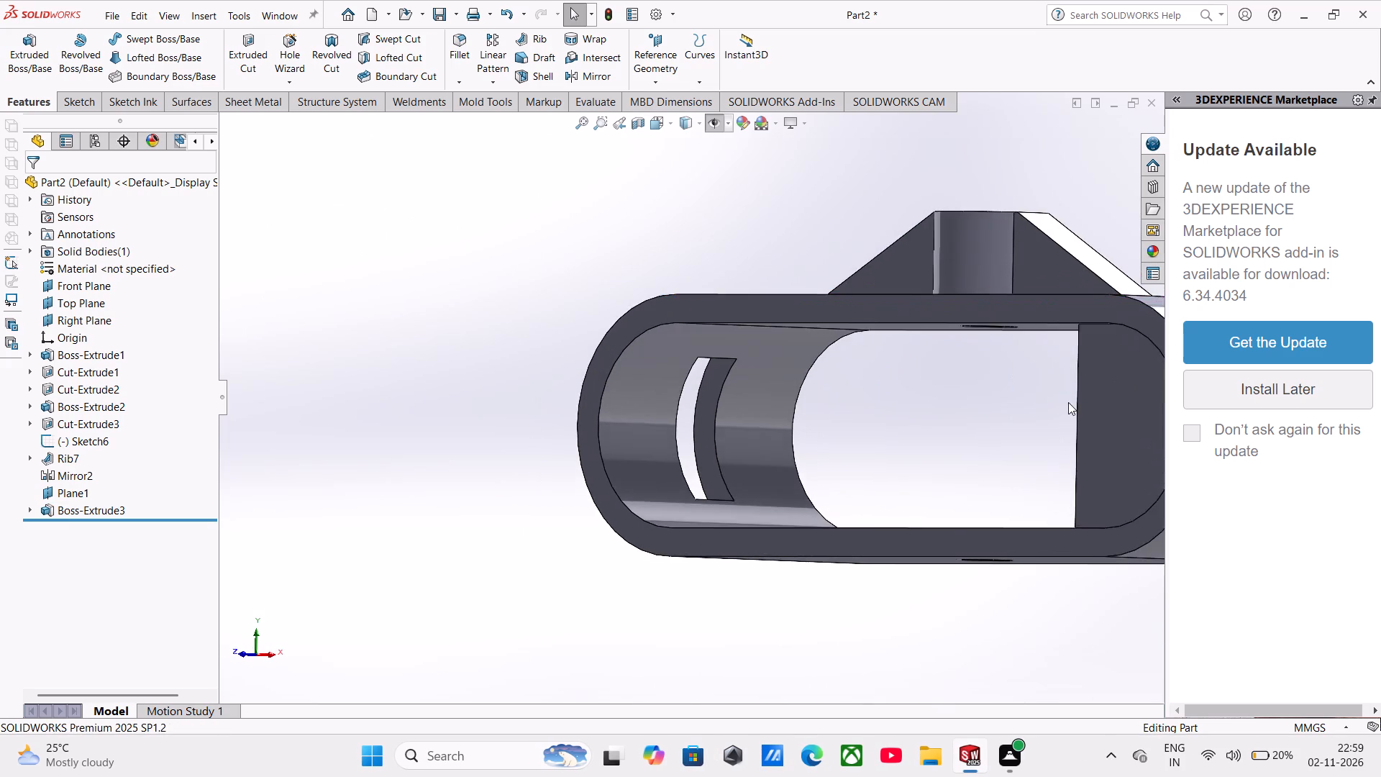
pyautogui.scroll(5, 1068, 402)
pyautogui.scroll(1, 847, 415)
pyautogui.moveTo(846, 415); pyautogui.dragTo(876, 417, button='middle')
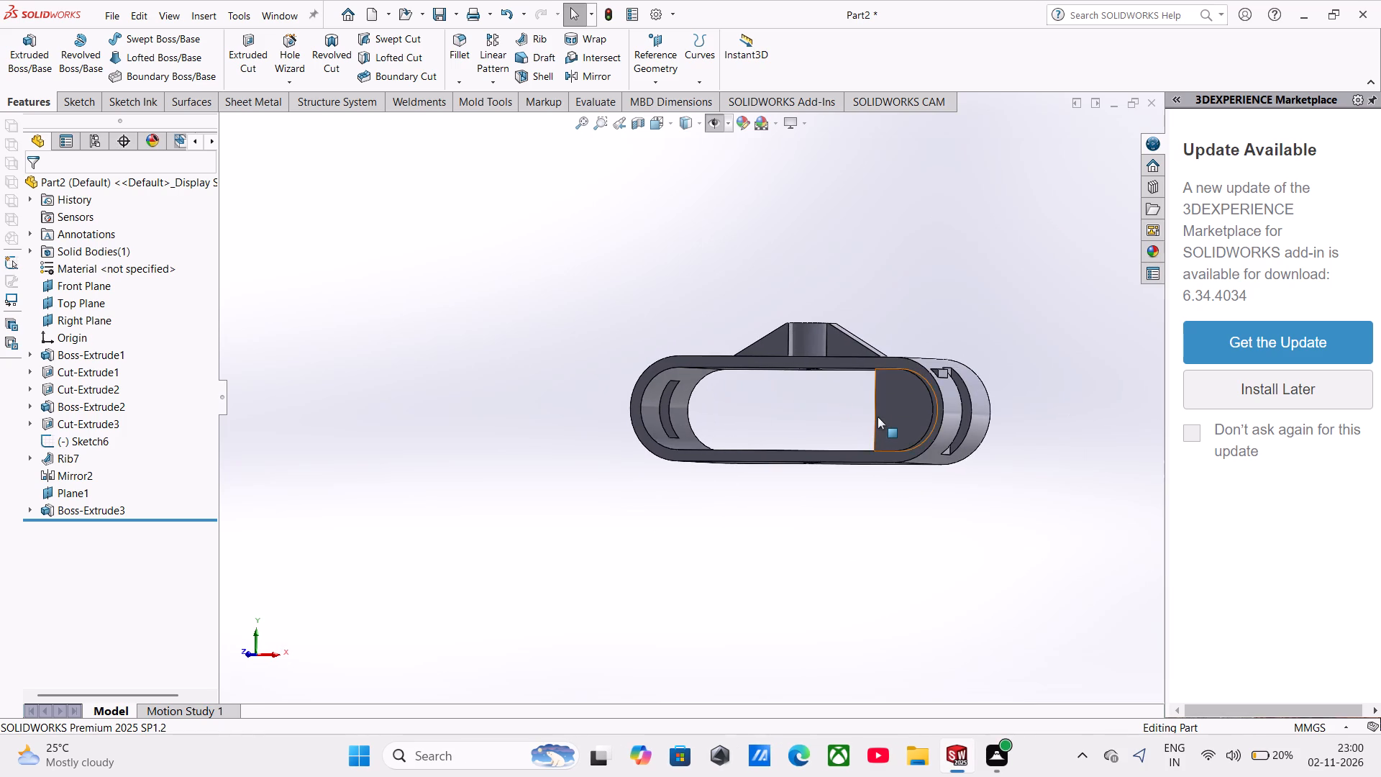
# Sketch on the triangular side face of the protruding corner and convert its two straight edges and curved edge into sketch entities.
pyautogui.scroll(2, 878, 417)
pyautogui.scroll(-11, 846, 404)
pyautogui.moveTo(811, 358); pyautogui.dragTo(822, 368, button='middle')
pyautogui.click(777, 317)
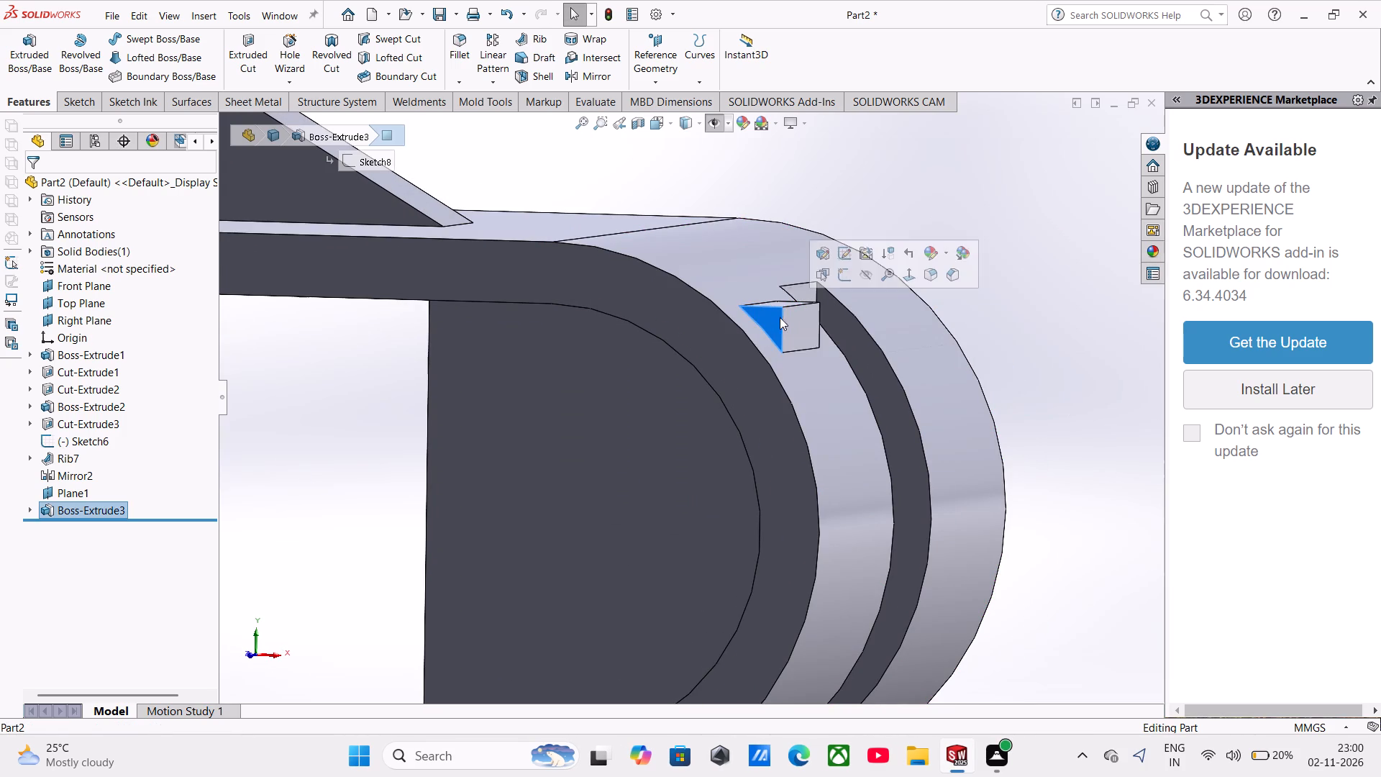
pyautogui.click(838, 276)
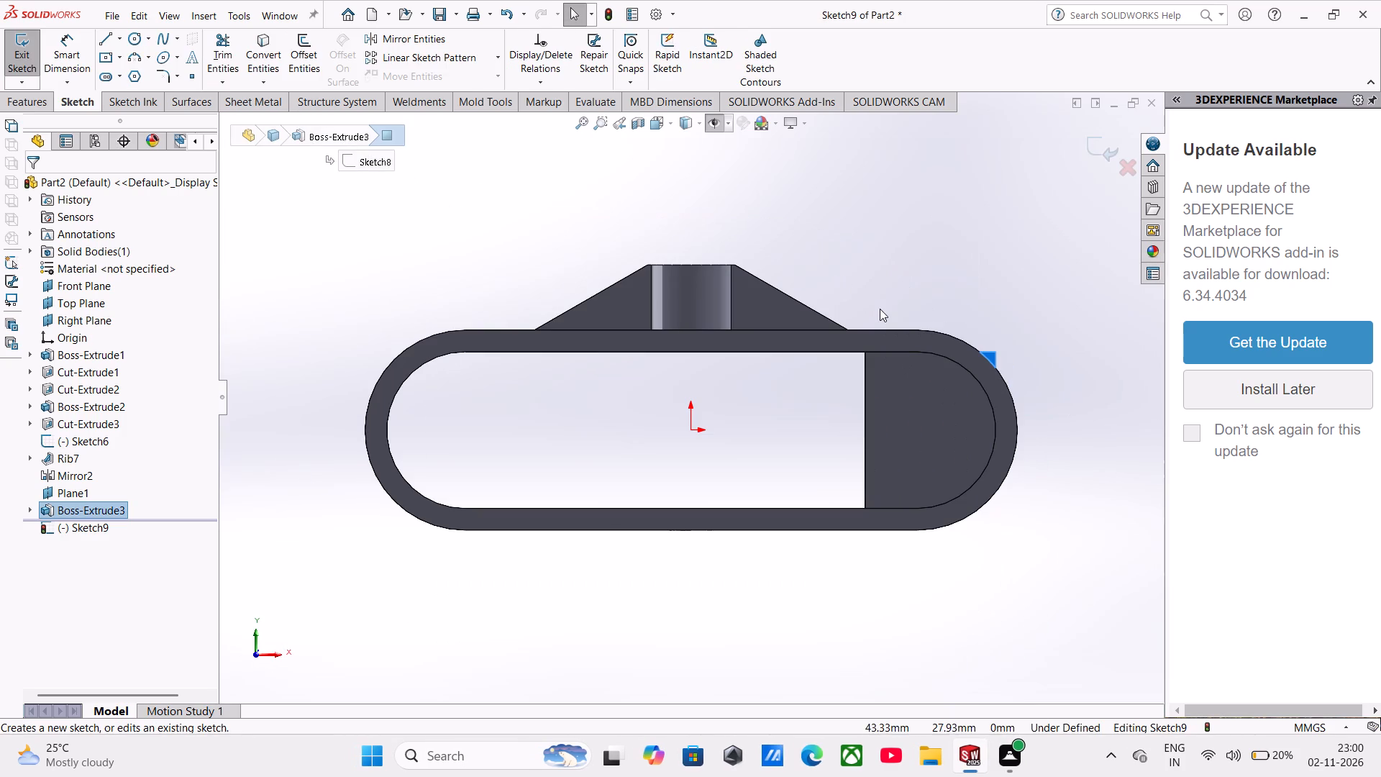
pyautogui.click(880, 309)
pyautogui.scroll(-2, 959, 358)
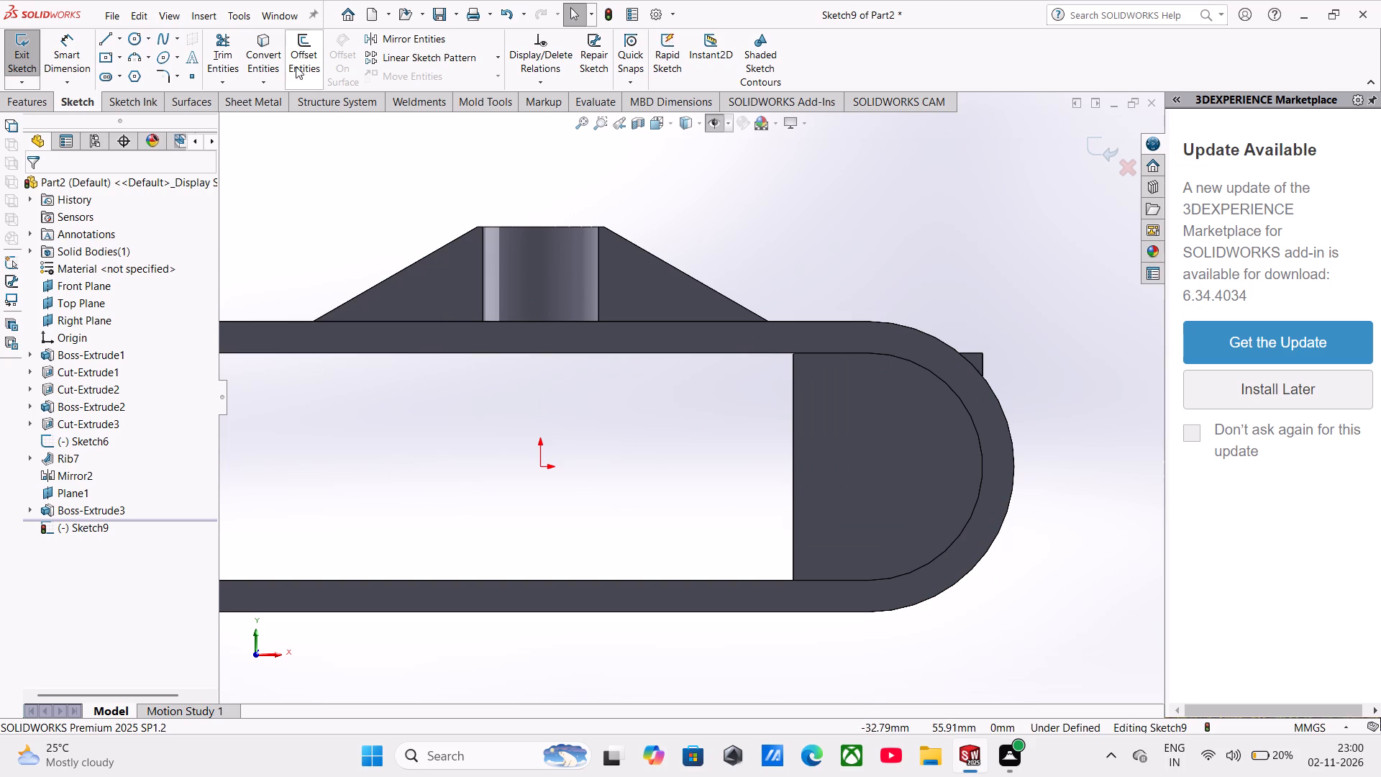
pyautogui.click(268, 54)
pyautogui.scroll(-7, 966, 373)
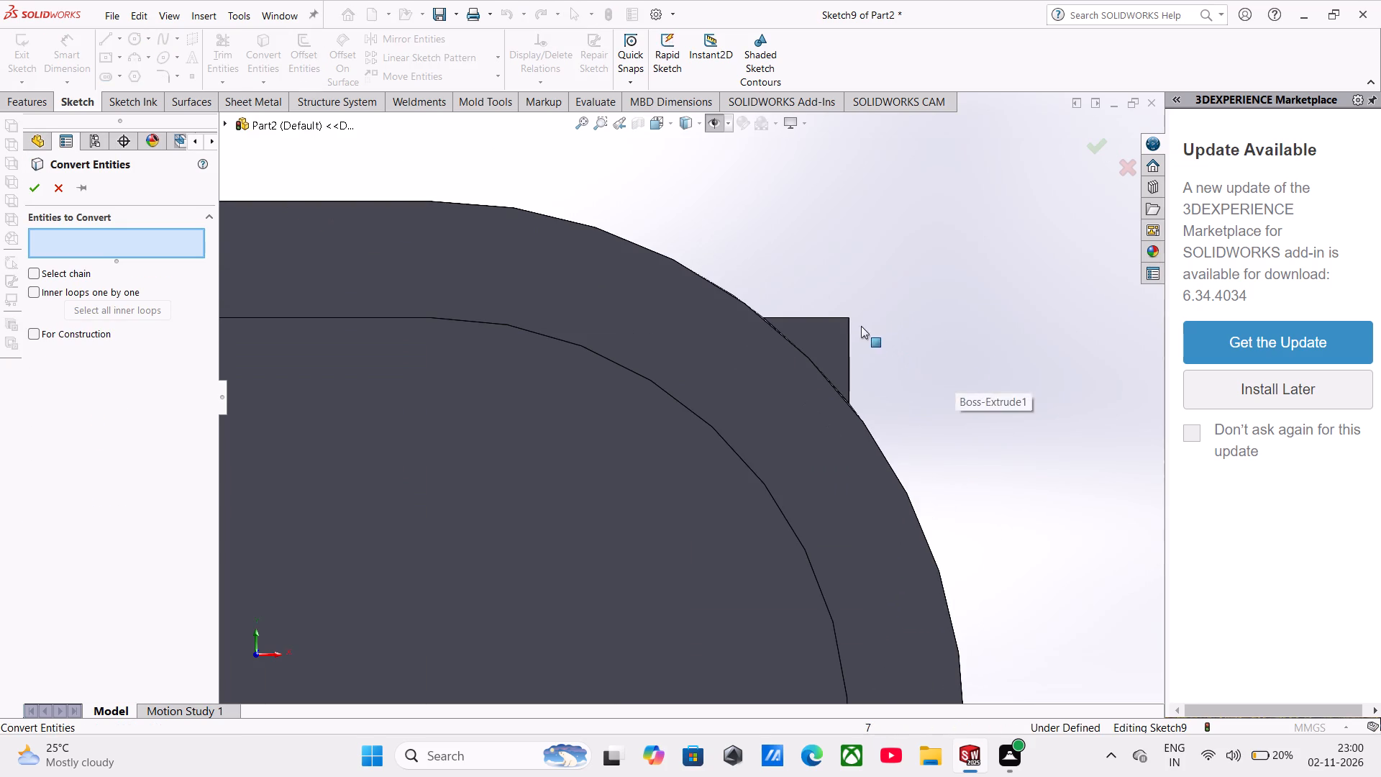
pyautogui.click(822, 317)
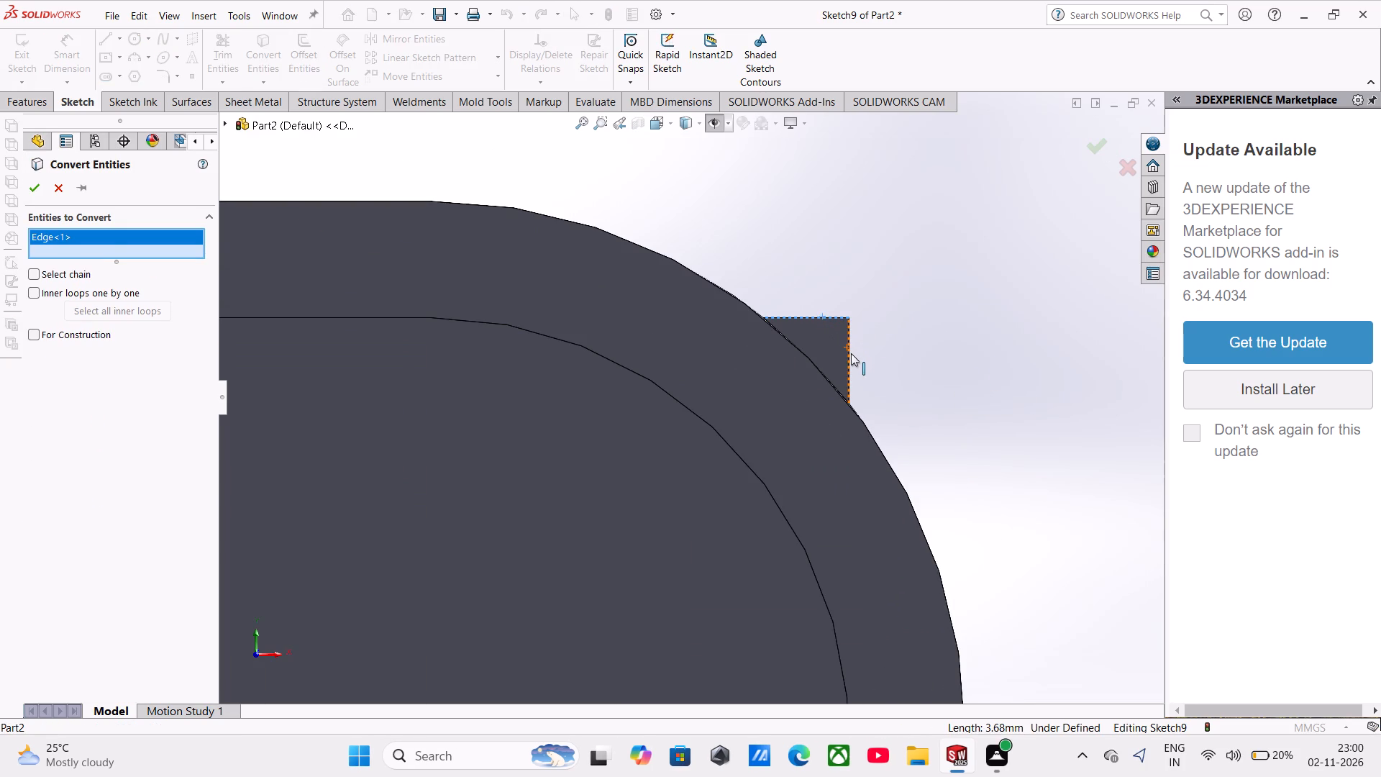
pyautogui.click(851, 353)
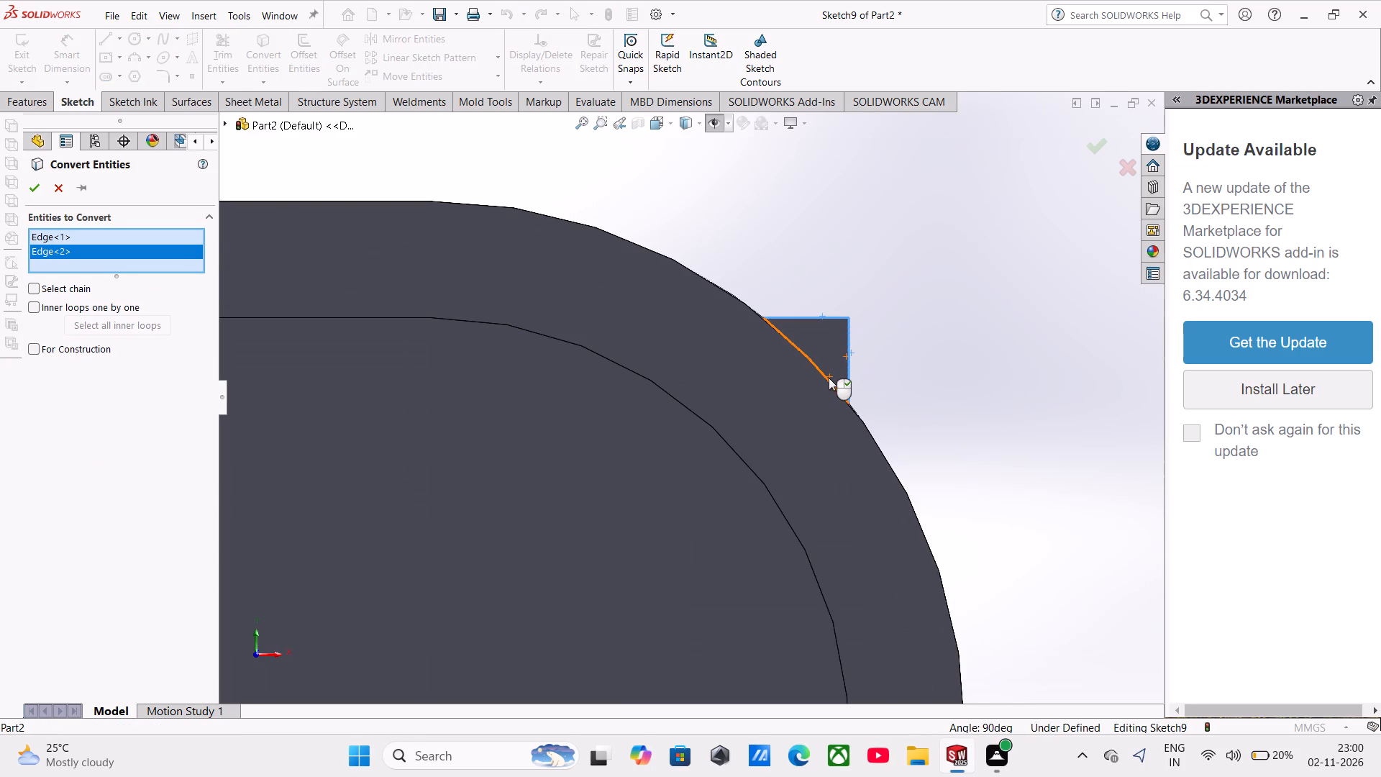
pyautogui.click(829, 378)
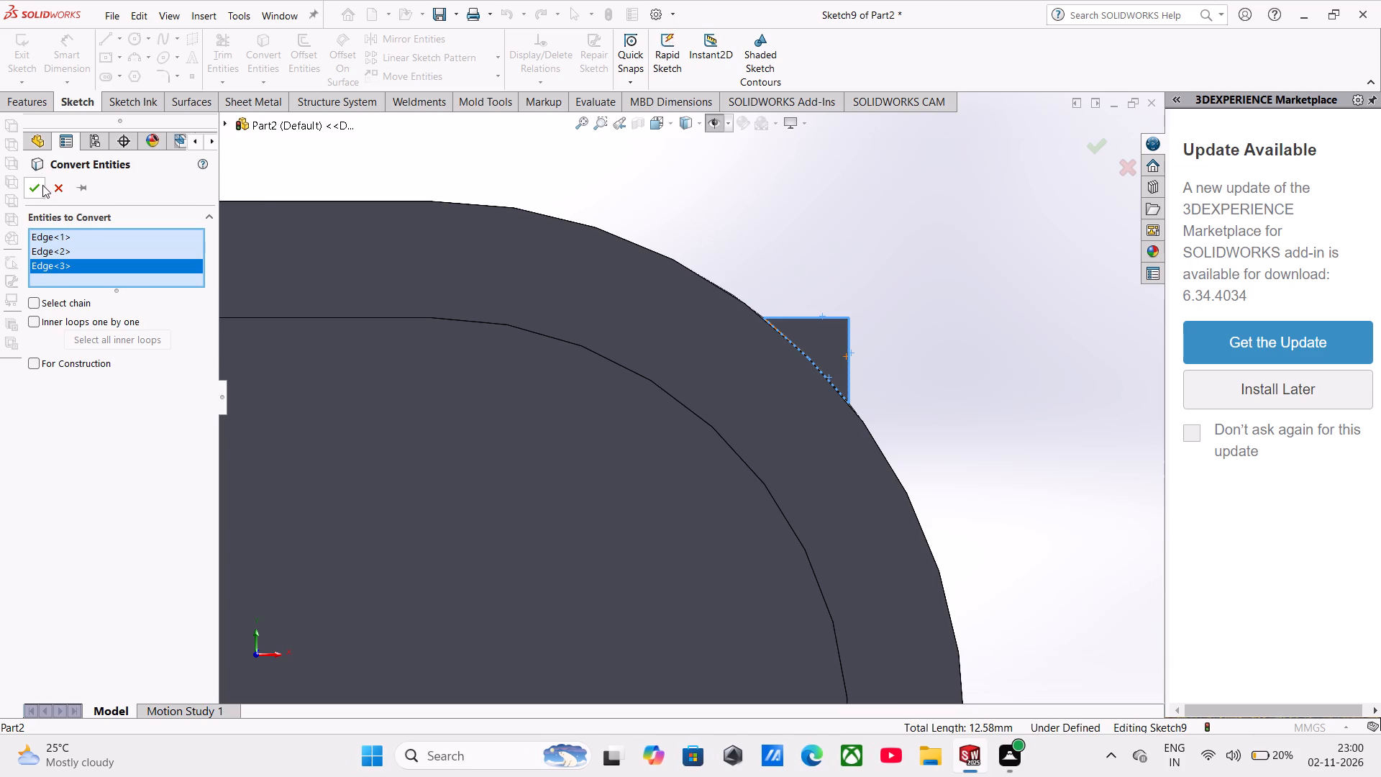
pyautogui.click(42, 184)
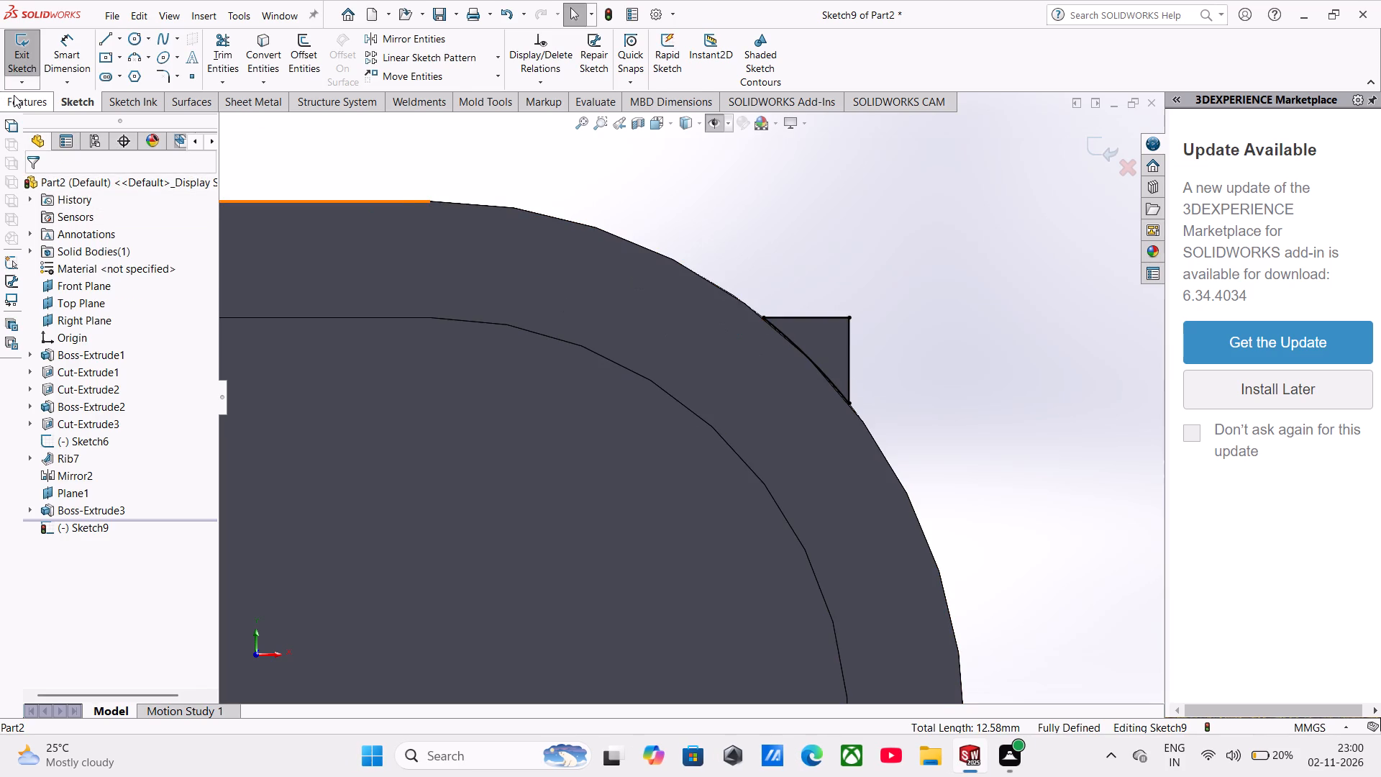
# Cut away the protruding corner with a Blind extruded cut of the triangular sketch, 65 mm deep.
pyautogui.click(15, 95)
pyautogui.click(242, 40)
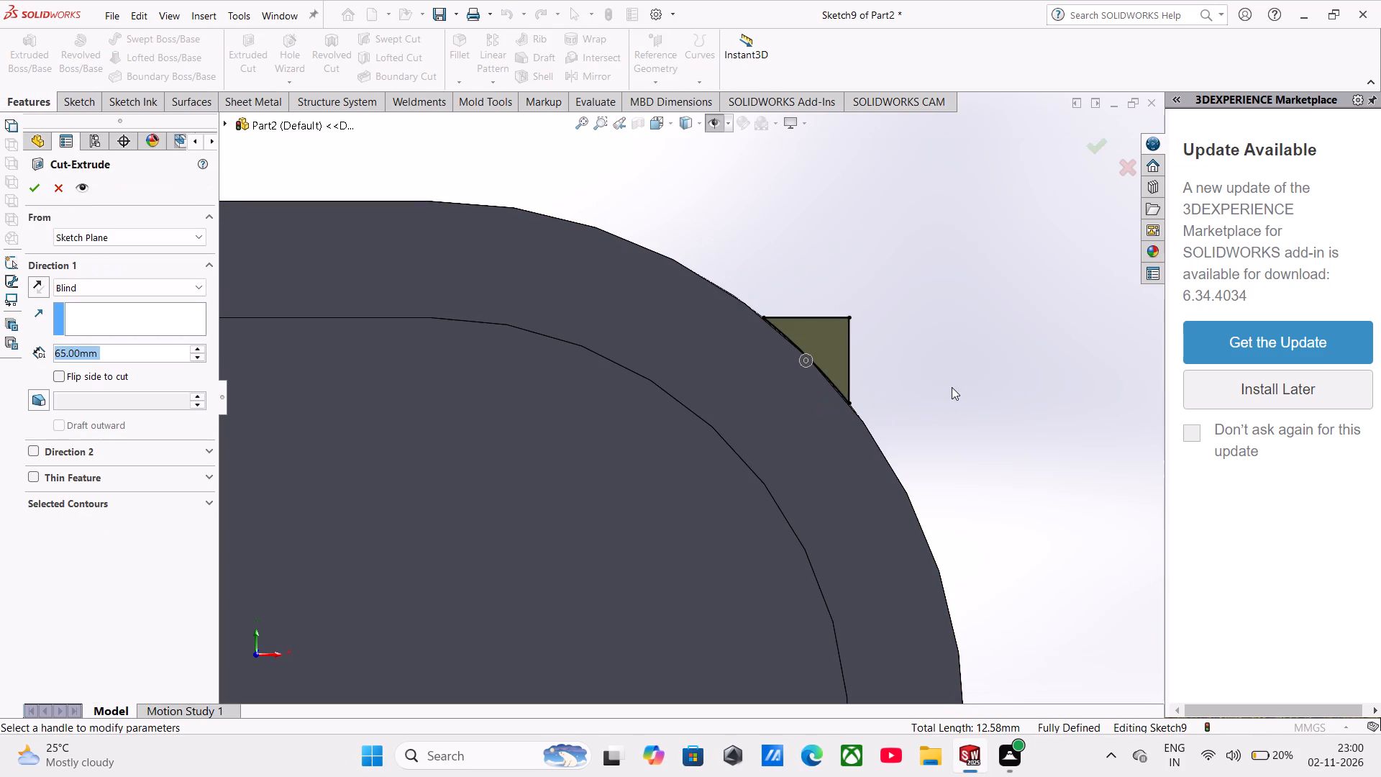
pyautogui.moveTo(954, 386); pyautogui.dragTo(885, 435, button='middle')
pyautogui.scroll(5, 886, 435)
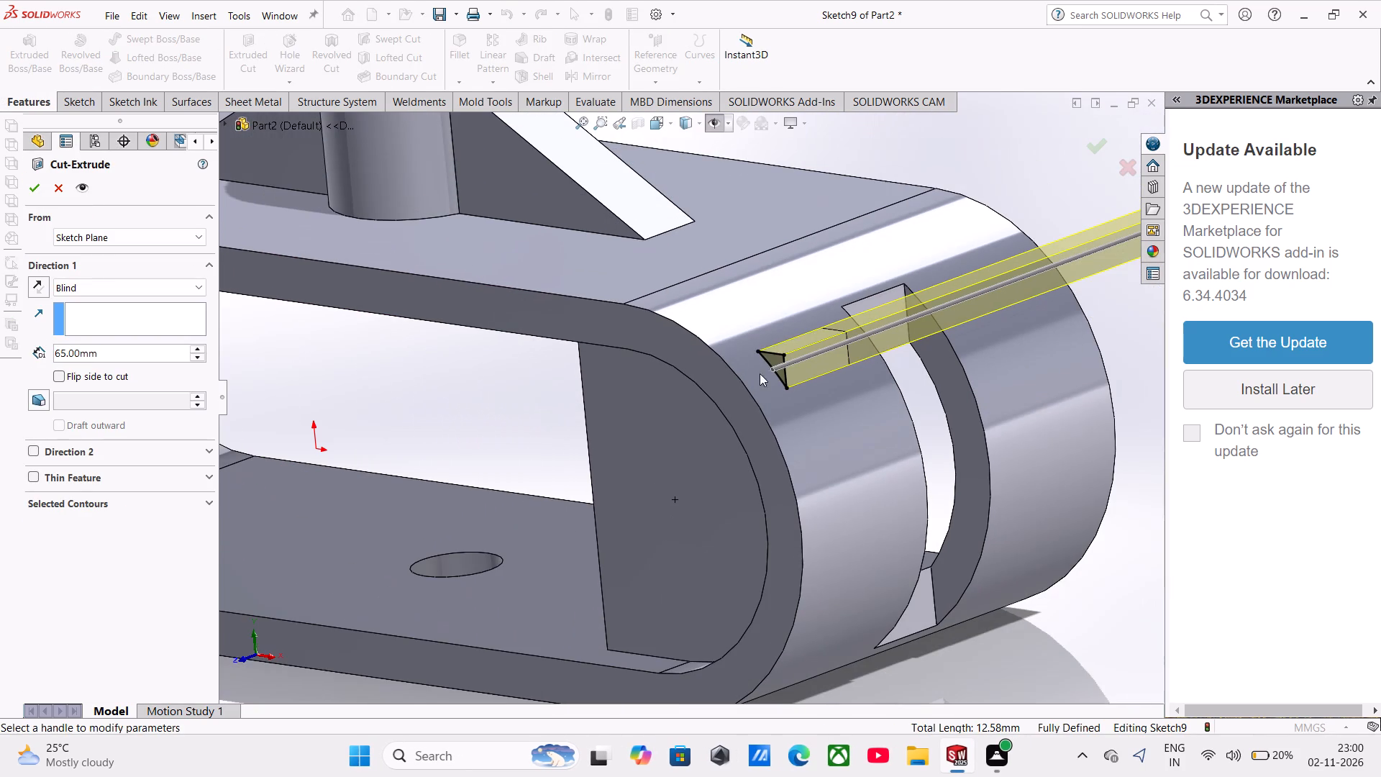
pyautogui.click(42, 184)
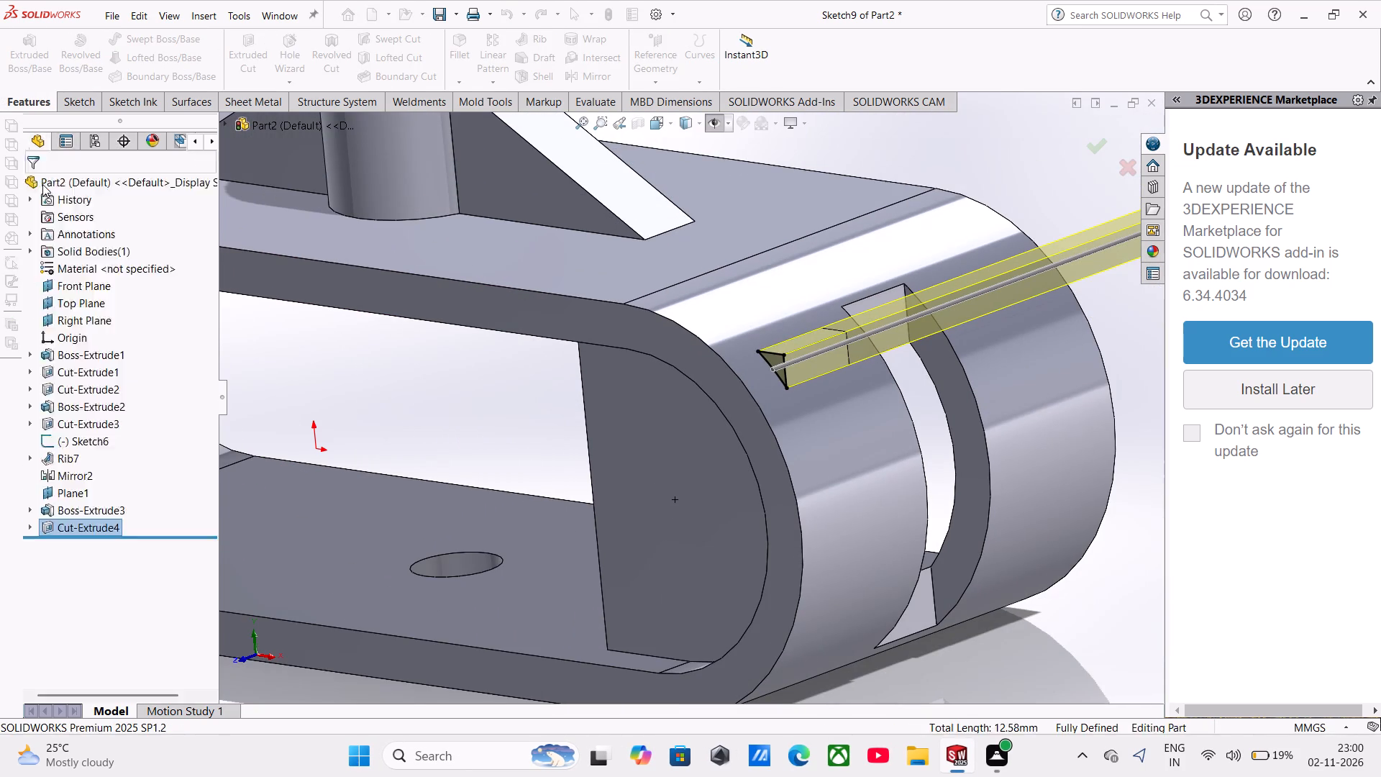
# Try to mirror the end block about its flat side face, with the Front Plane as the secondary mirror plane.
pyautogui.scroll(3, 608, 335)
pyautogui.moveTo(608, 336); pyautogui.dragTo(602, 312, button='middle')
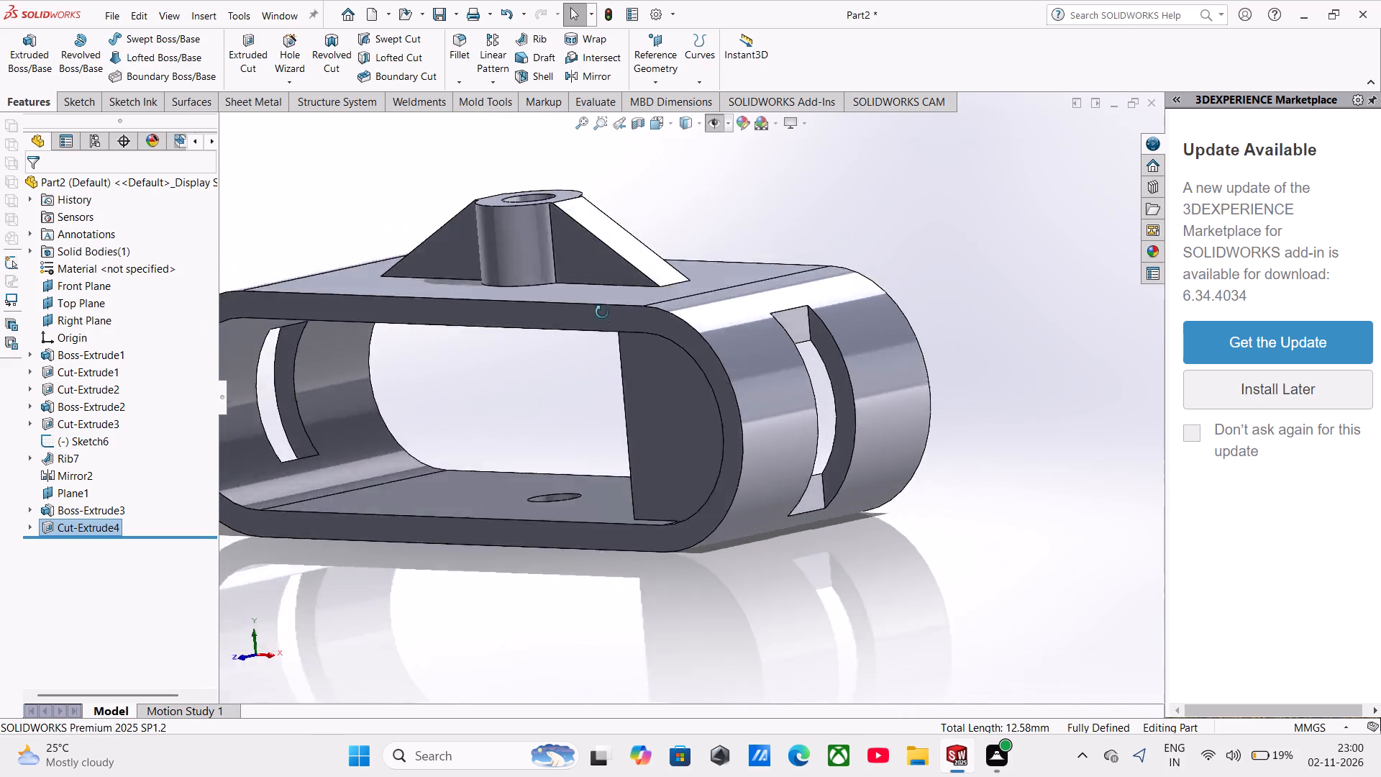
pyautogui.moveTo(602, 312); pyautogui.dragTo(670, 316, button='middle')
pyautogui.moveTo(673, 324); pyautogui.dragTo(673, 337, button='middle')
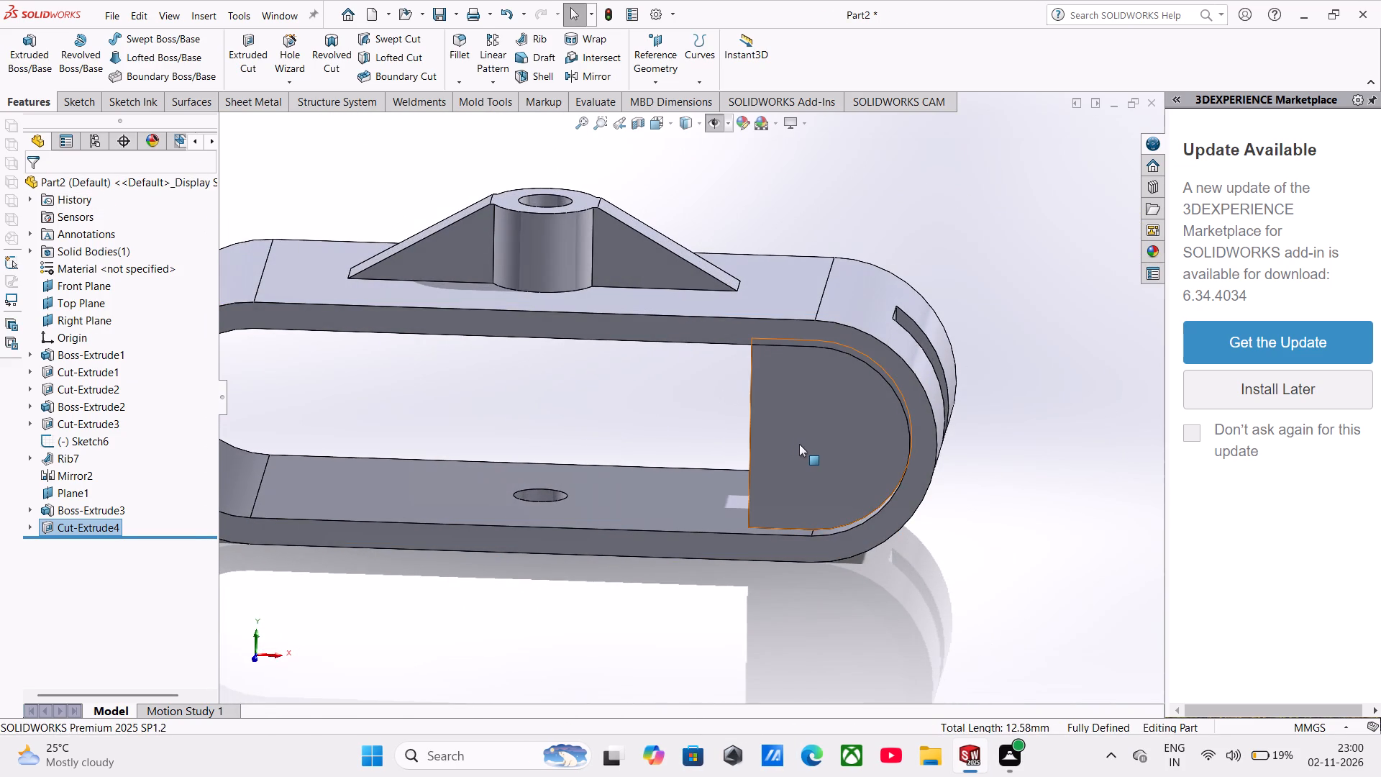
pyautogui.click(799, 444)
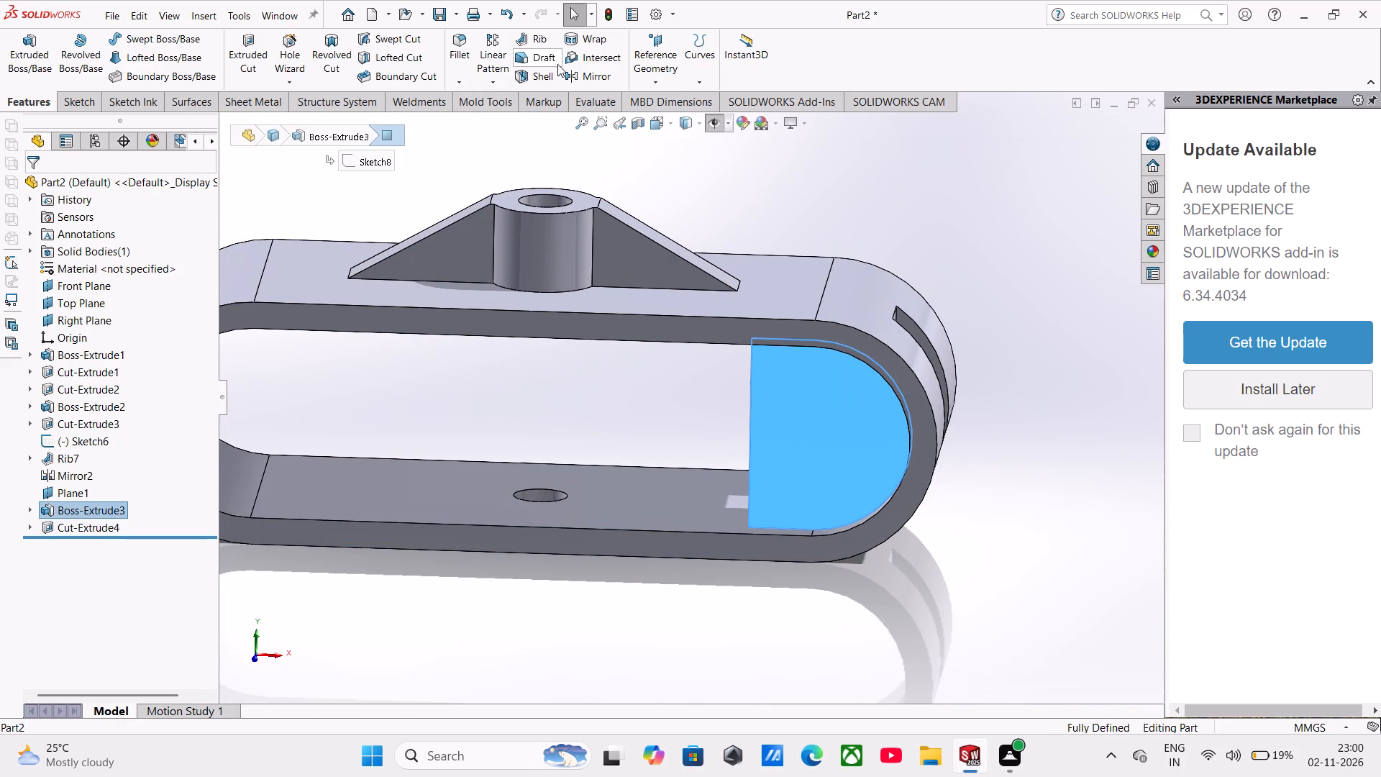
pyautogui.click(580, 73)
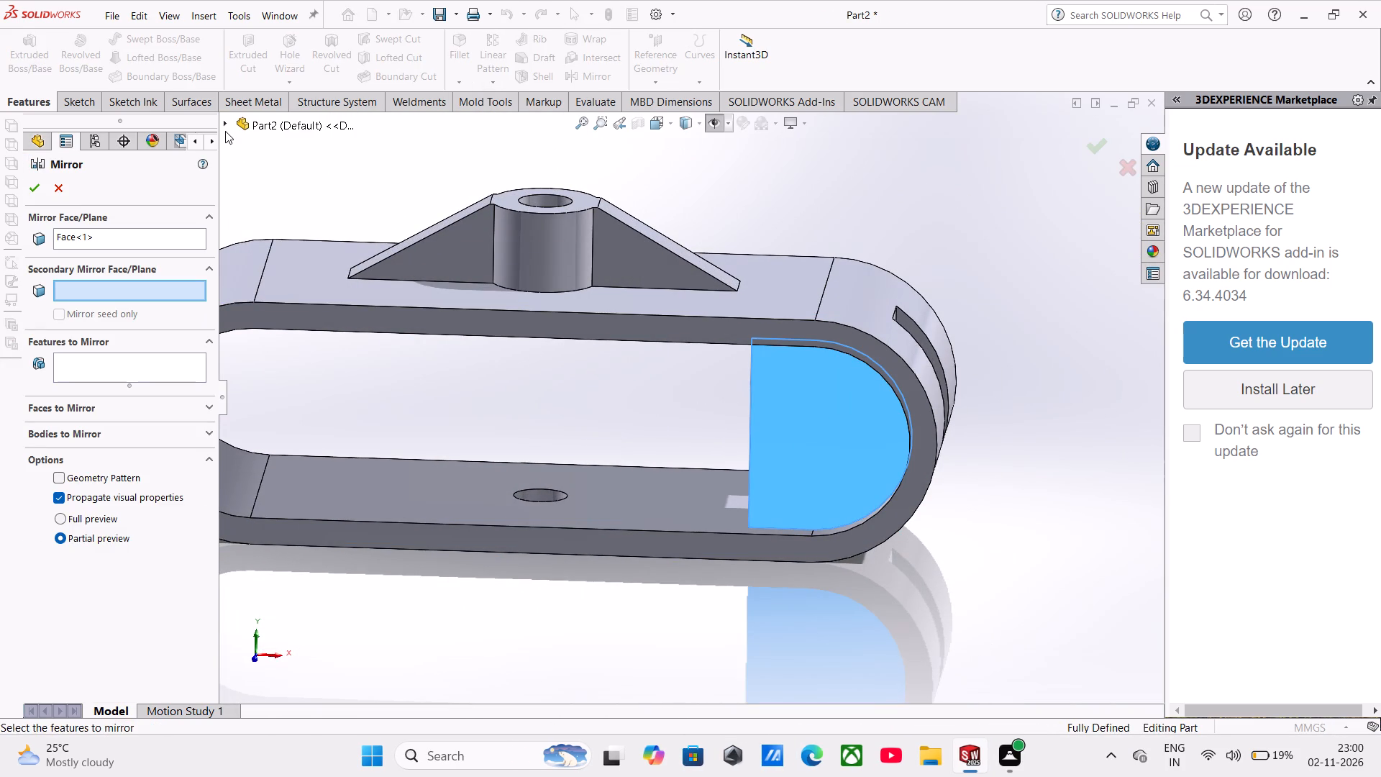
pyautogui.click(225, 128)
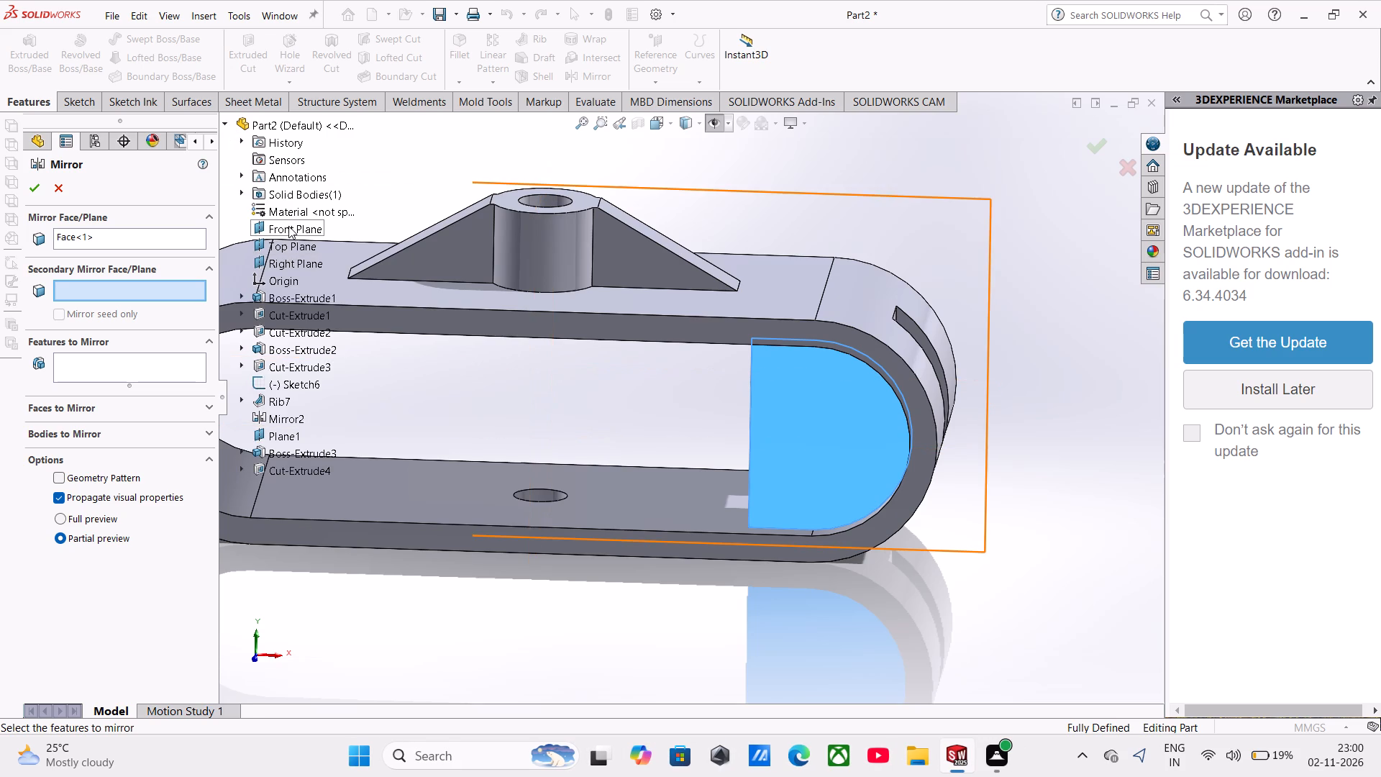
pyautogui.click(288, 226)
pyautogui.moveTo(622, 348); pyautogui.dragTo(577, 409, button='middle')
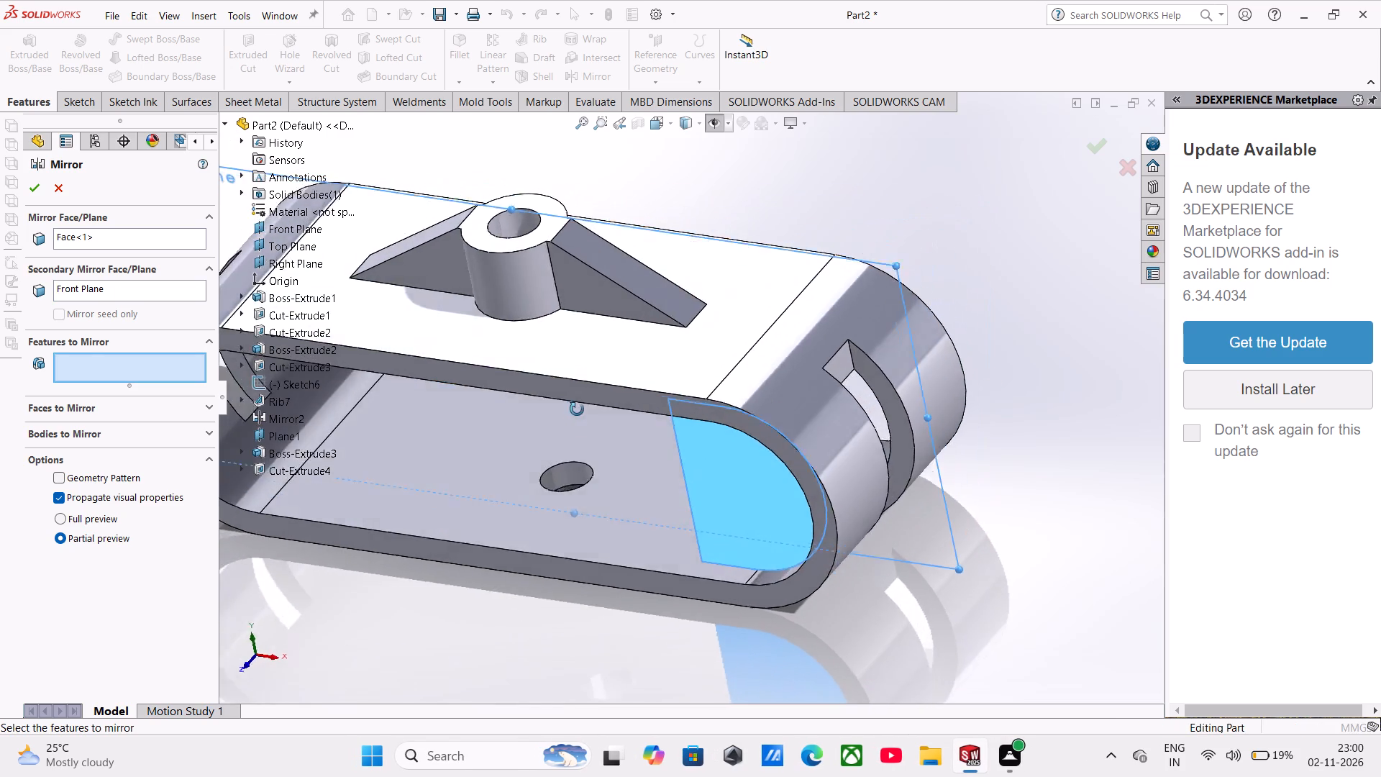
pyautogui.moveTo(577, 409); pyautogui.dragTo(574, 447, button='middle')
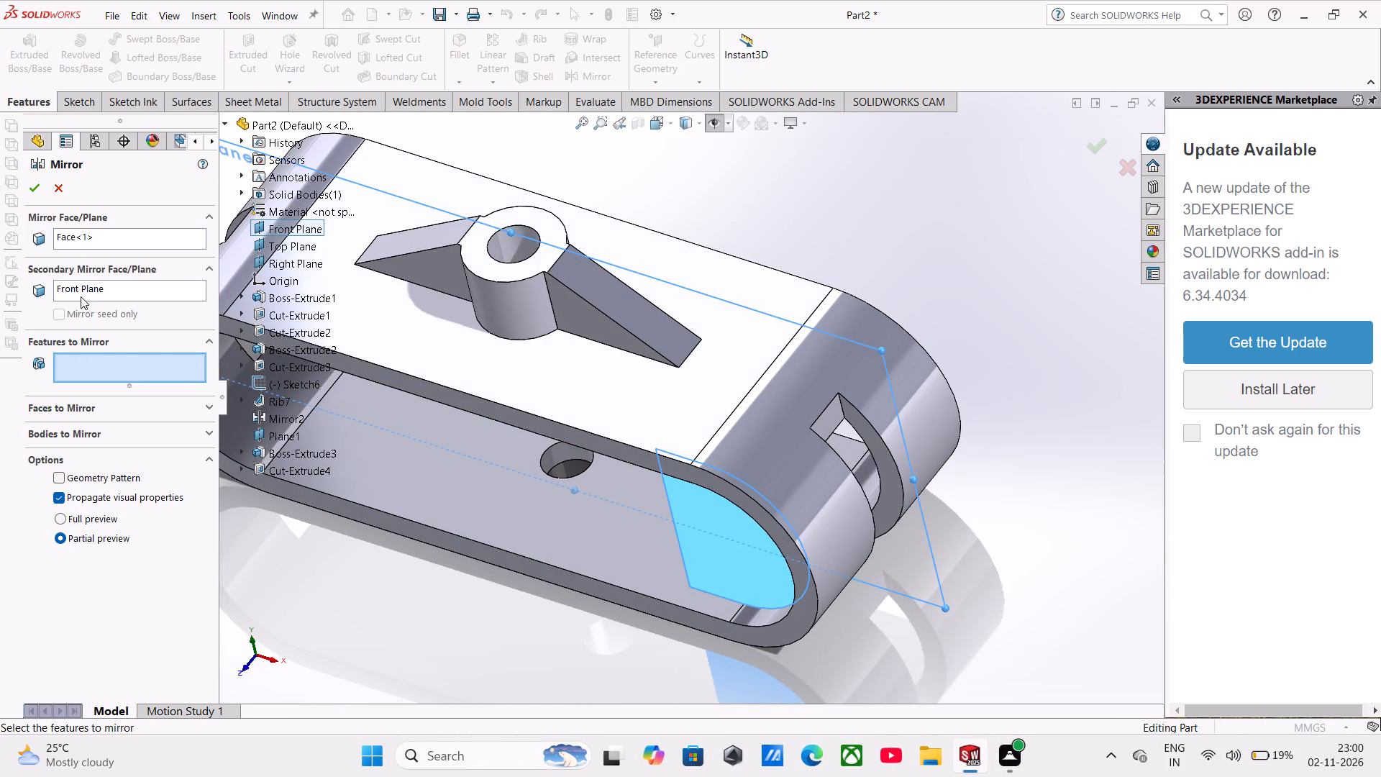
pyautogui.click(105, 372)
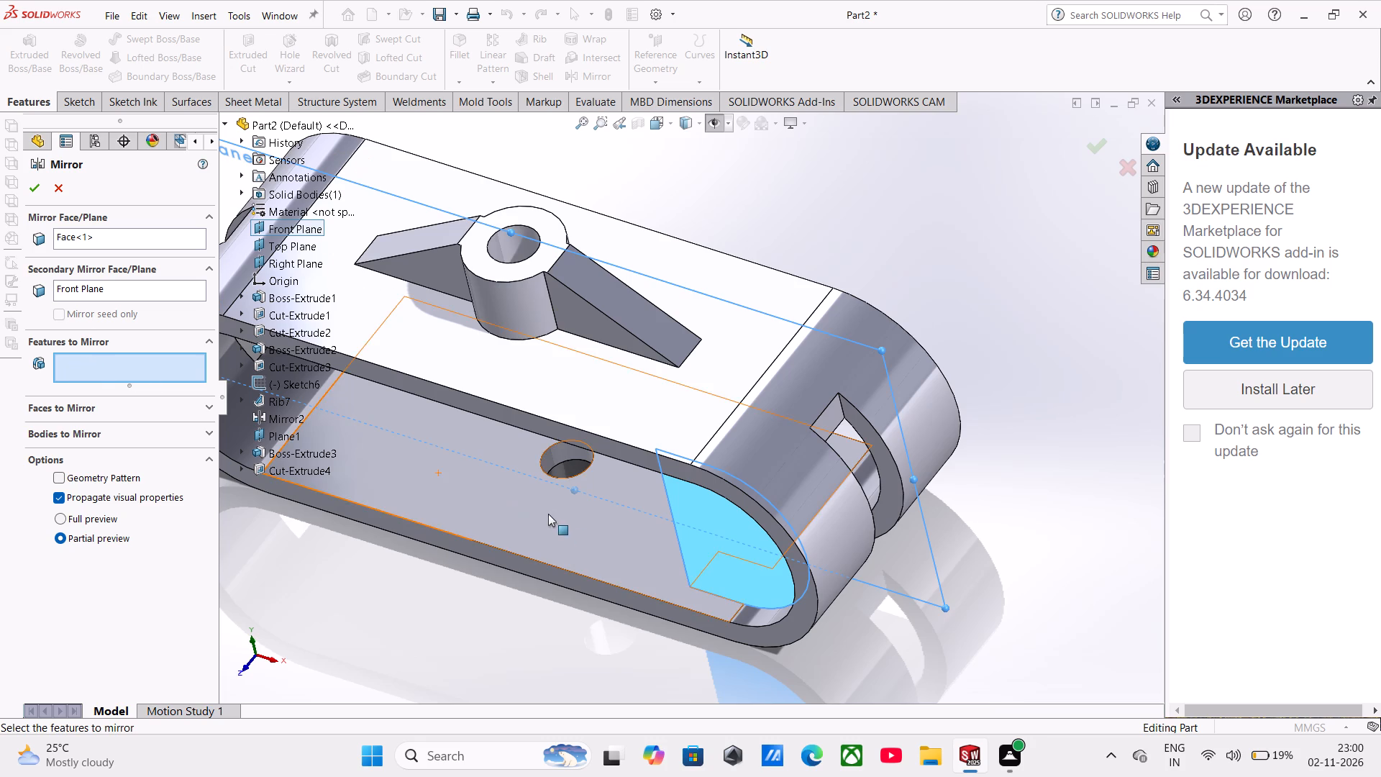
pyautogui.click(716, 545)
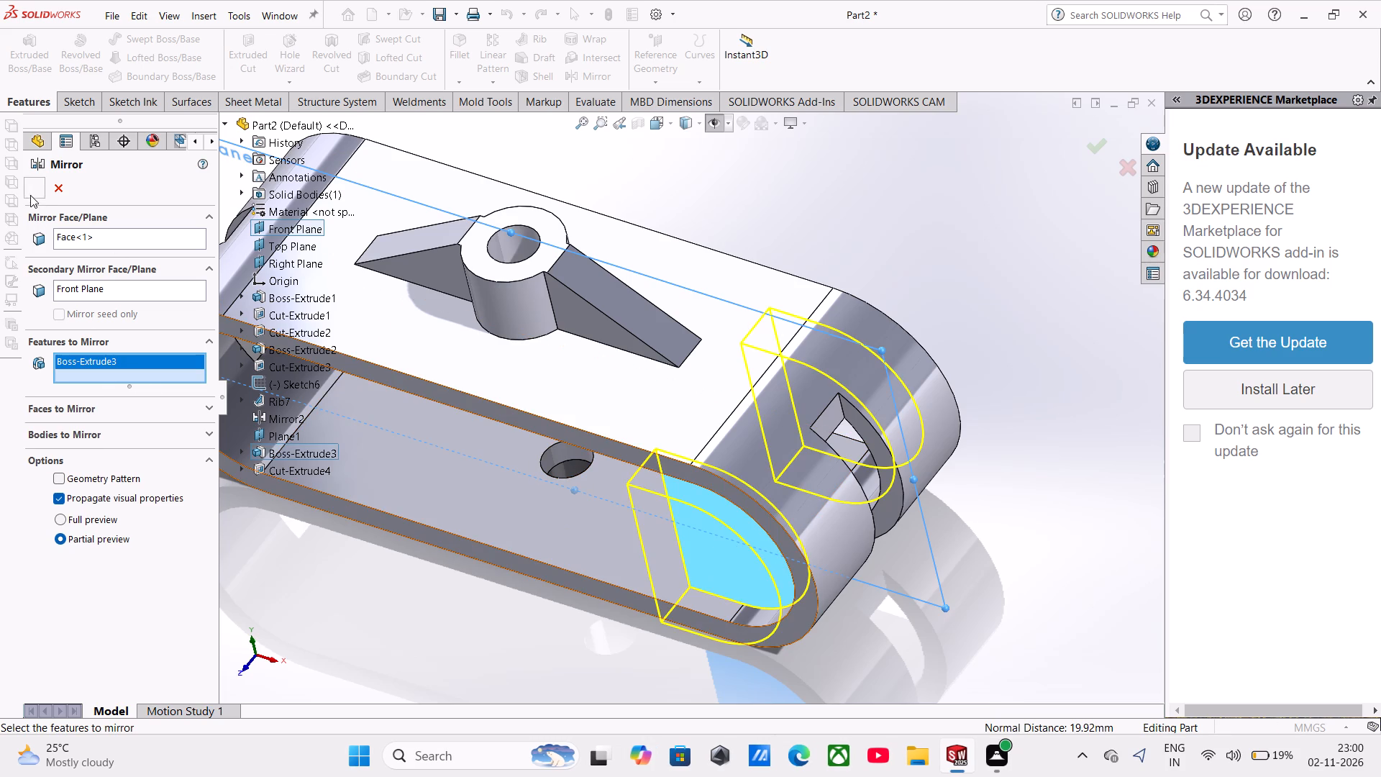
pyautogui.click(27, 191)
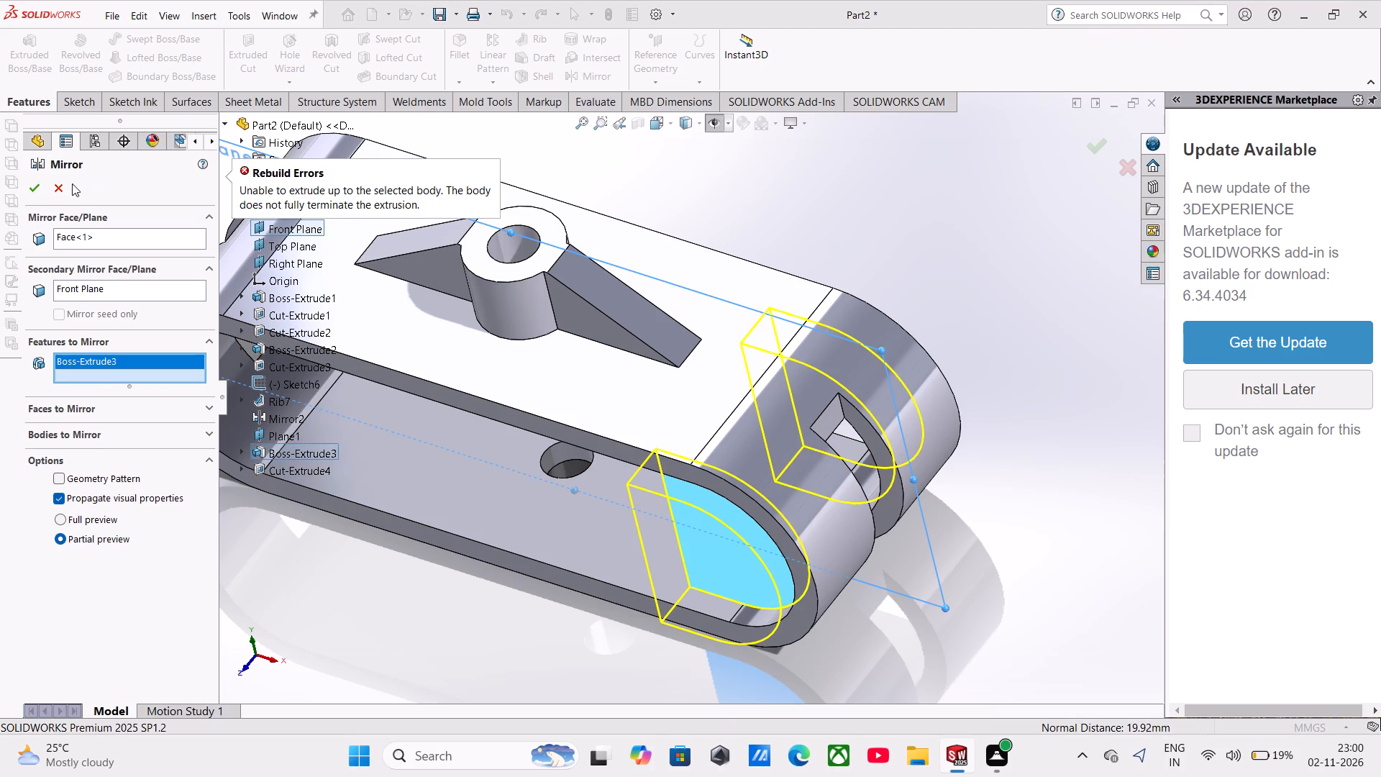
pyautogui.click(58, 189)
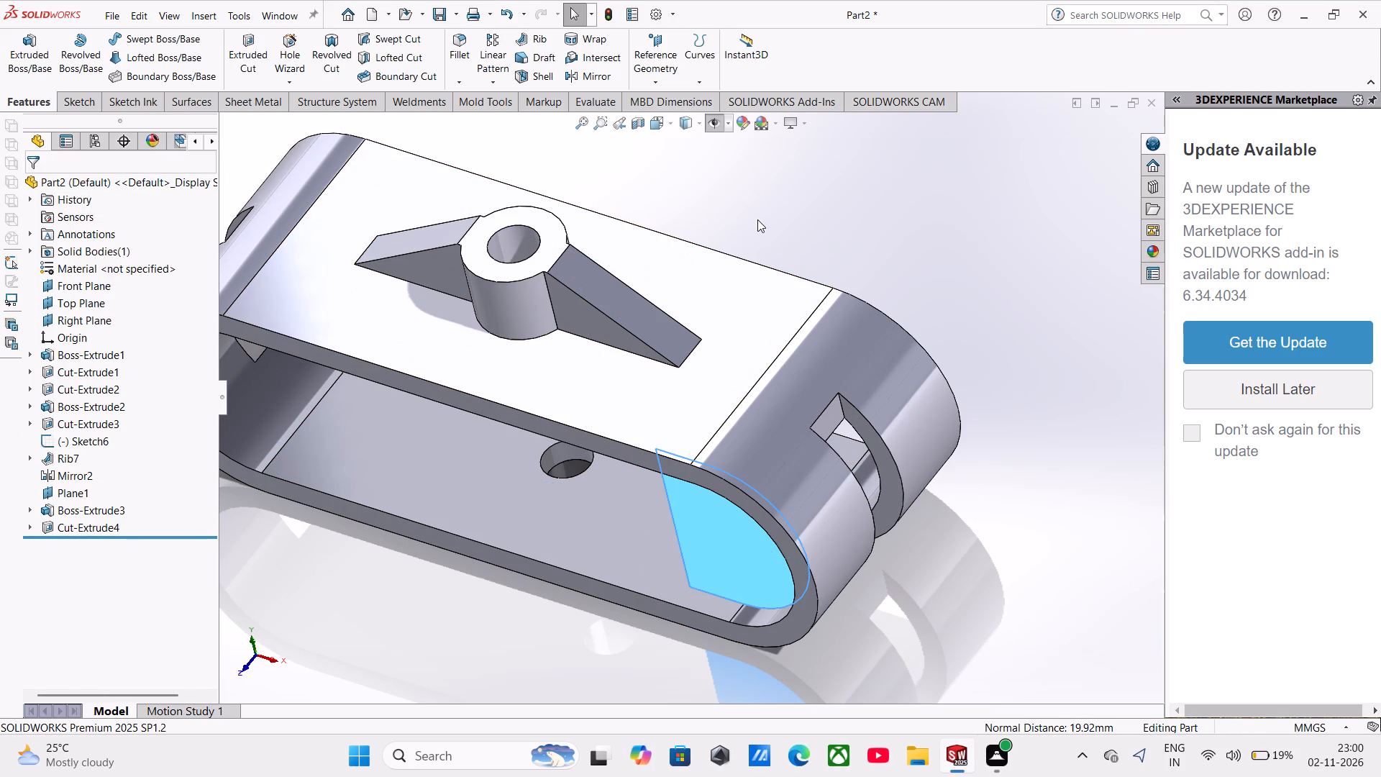
# Mirror the end block's boss extrusion about the Front Plane.
pyautogui.click(757, 219)
pyautogui.click(581, 78)
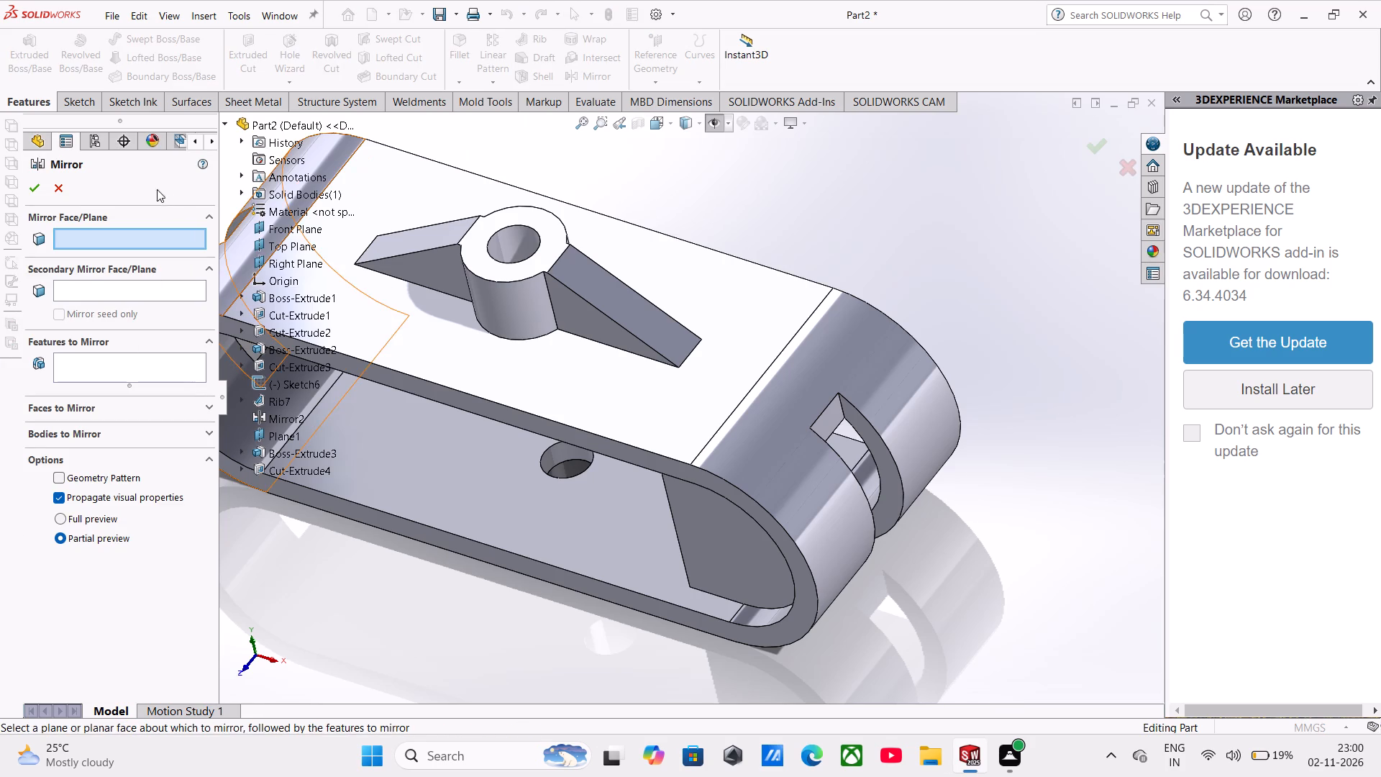
pyautogui.click(296, 225)
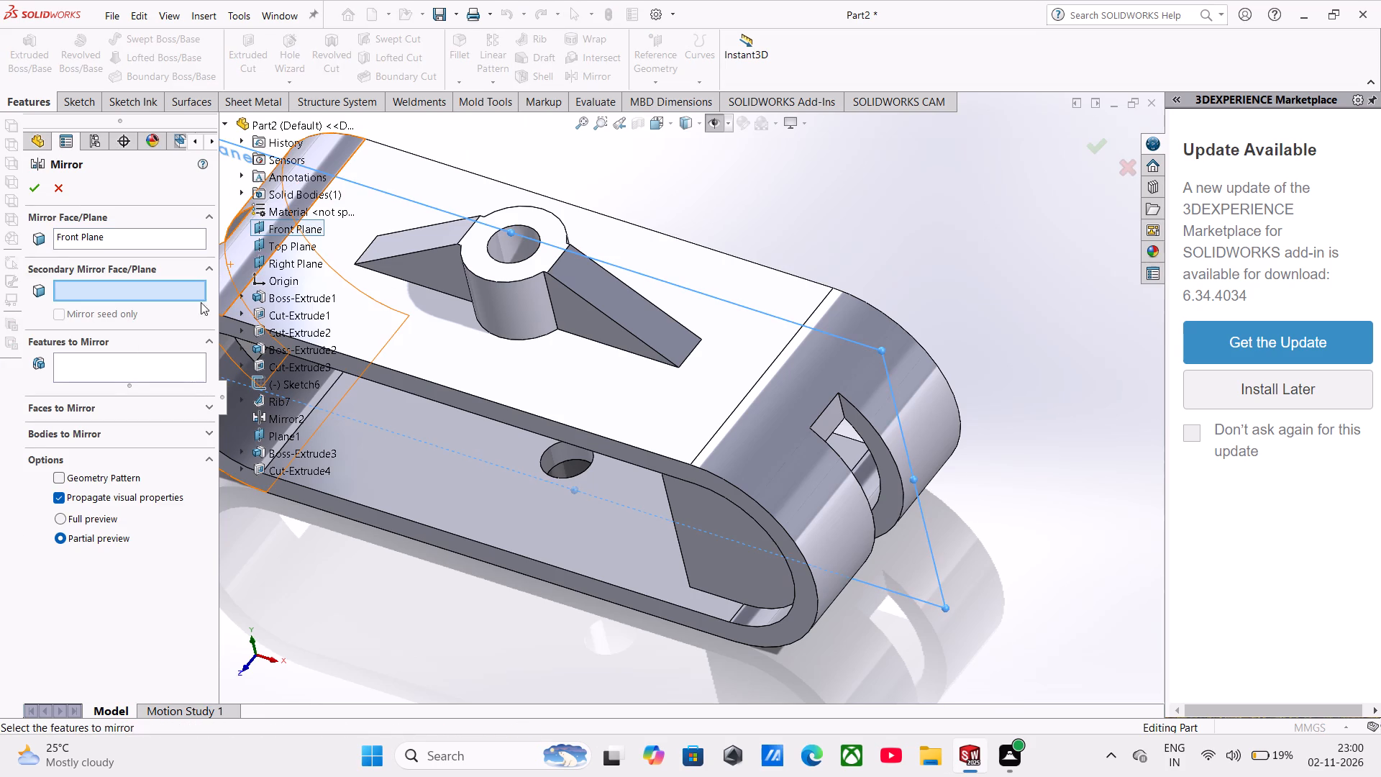
pyautogui.click(109, 382)
pyautogui.click(107, 363)
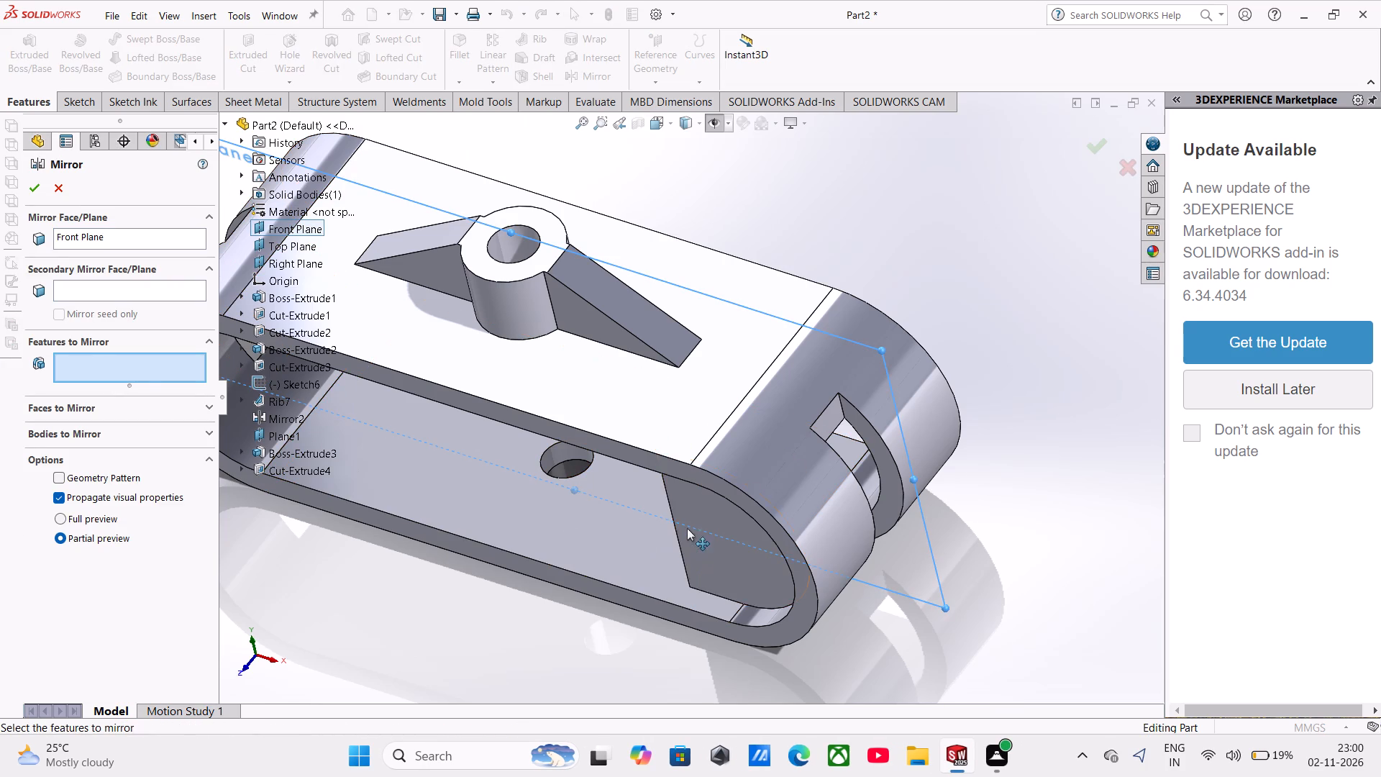
pyautogui.click(689, 521)
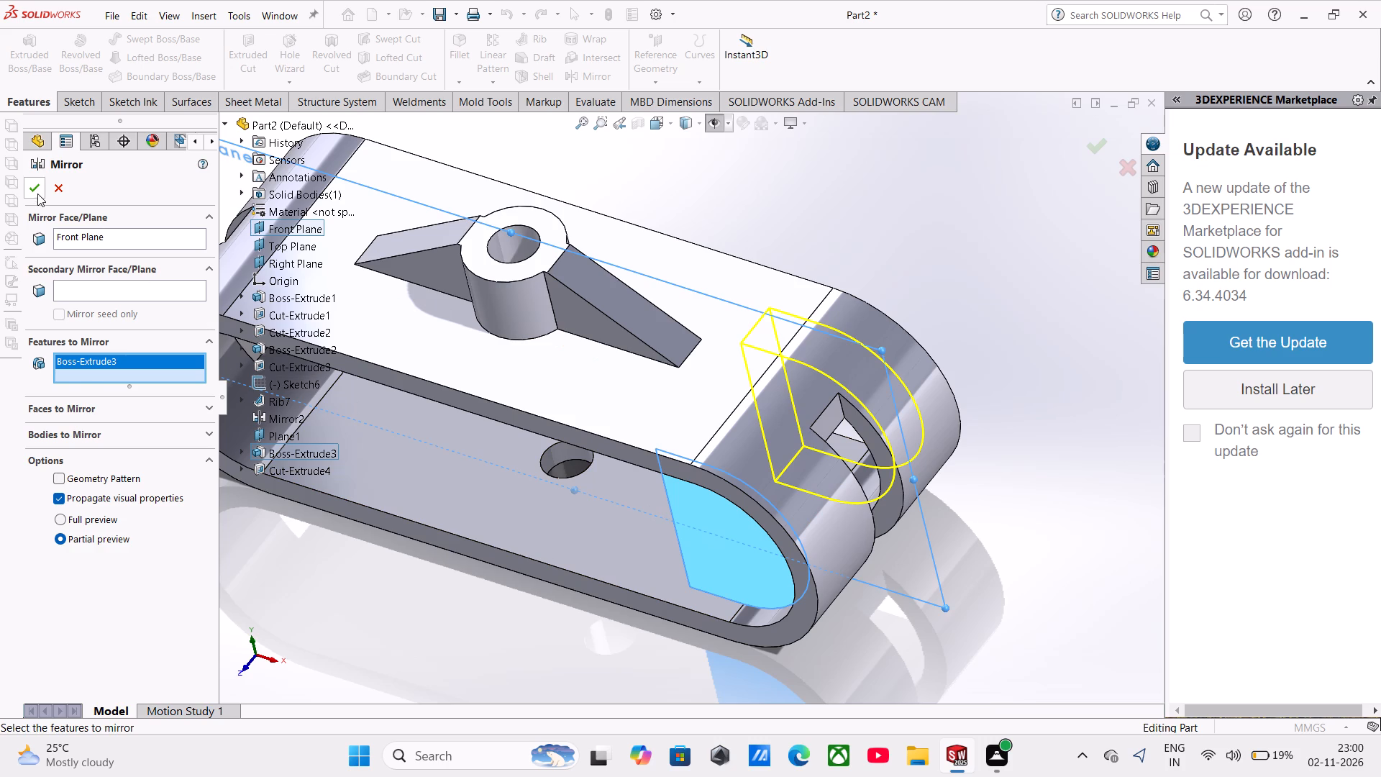
pyautogui.click(37, 194)
# Sketch on the mirrored block's protruding triangular corner face and convert its two straight edges and the ring's outer arc into sketch entities.
pyautogui.moveTo(611, 335); pyautogui.dragTo(649, 235, button='middle')
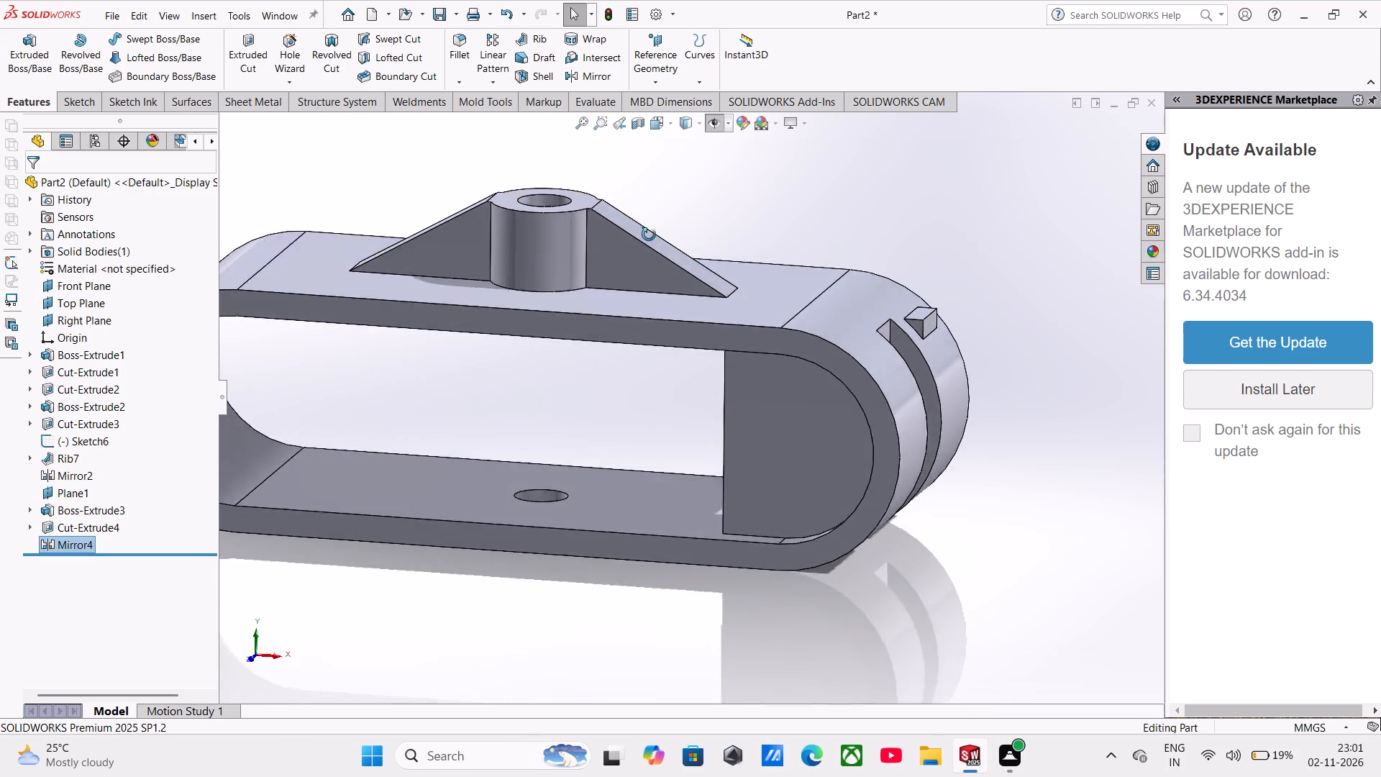
pyautogui.moveTo(649, 235); pyautogui.dragTo(683, 213, button='middle')
pyautogui.moveTo(704, 212); pyautogui.dragTo(752, 391, button='middle')
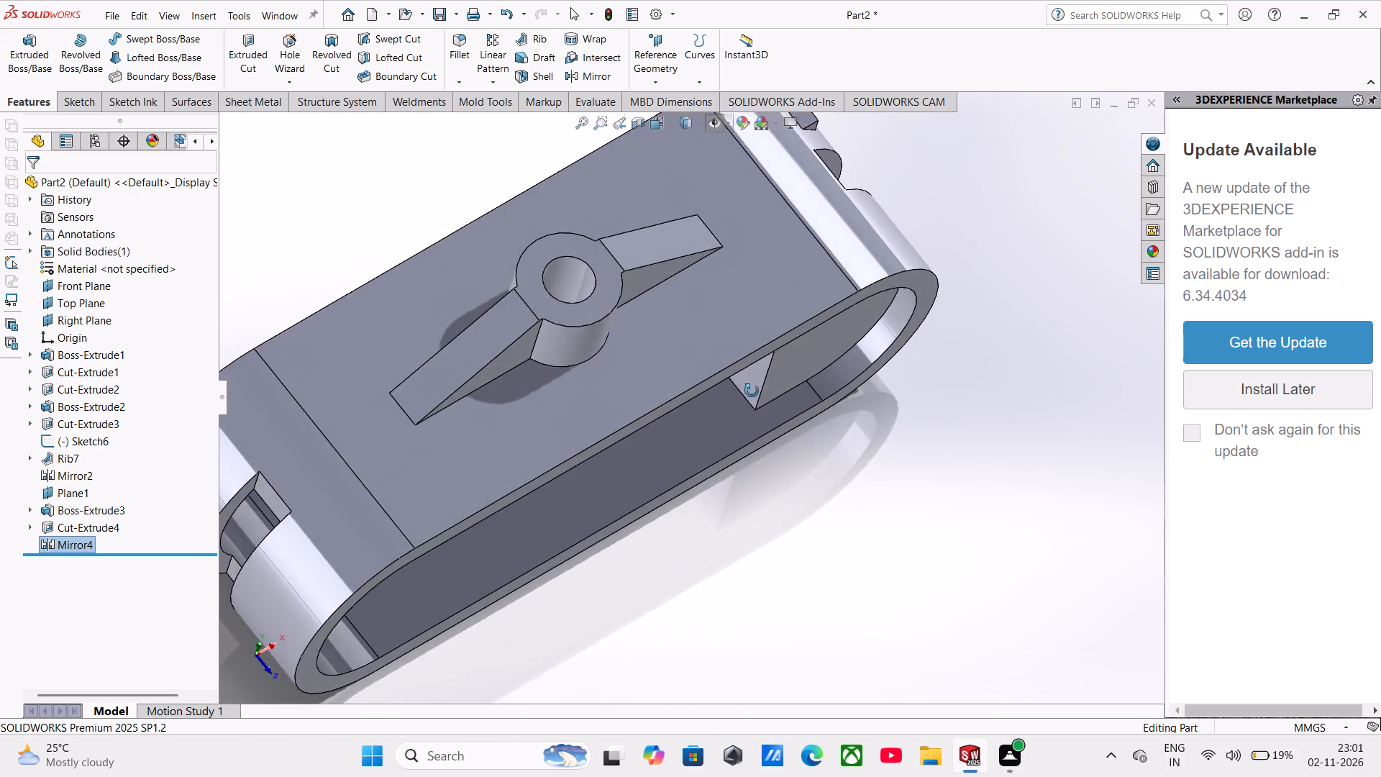
pyautogui.moveTo(752, 391); pyautogui.dragTo(435, 201, button='middle')
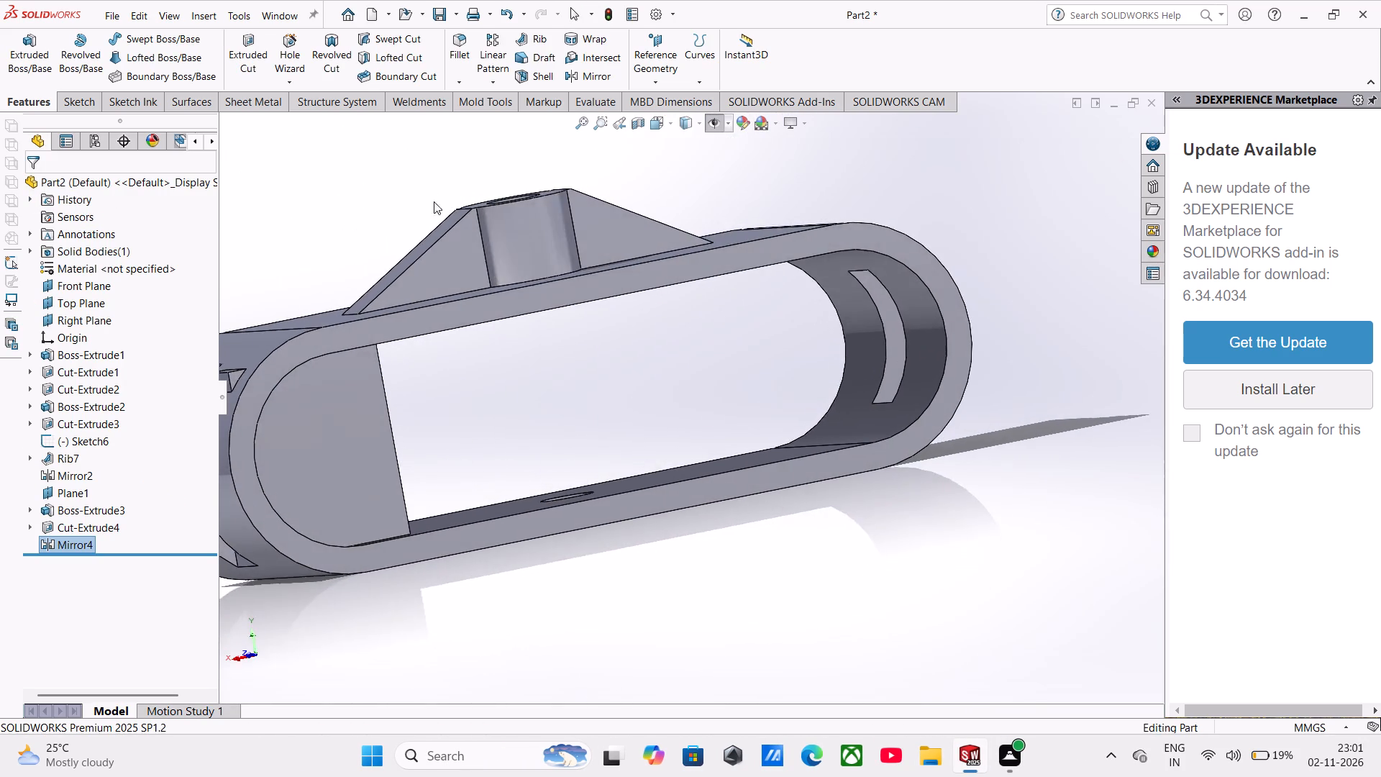
pyautogui.middleClick(434, 201)
pyautogui.scroll(3, 420, 237)
pyautogui.scroll(-2, 442, 354)
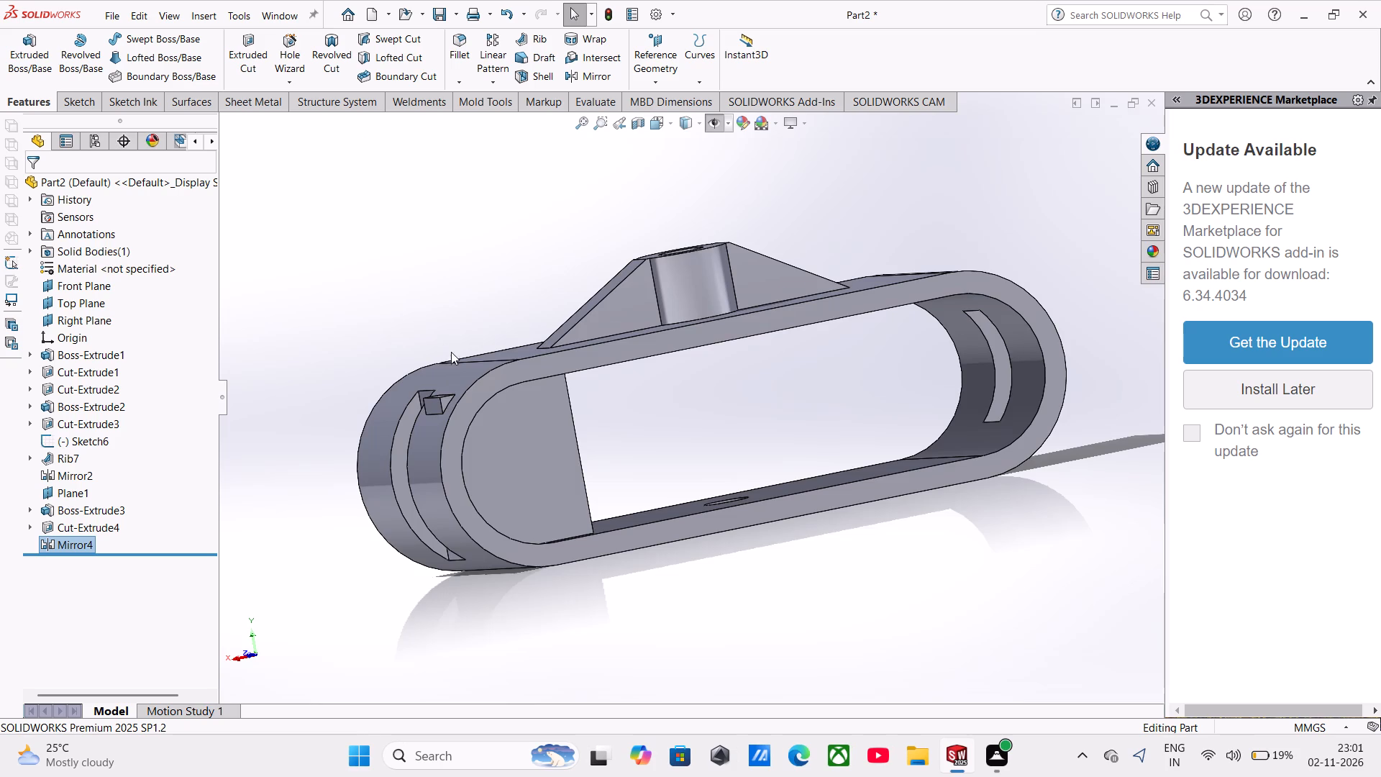
pyautogui.scroll(-4, 452, 369)
pyautogui.click(503, 432)
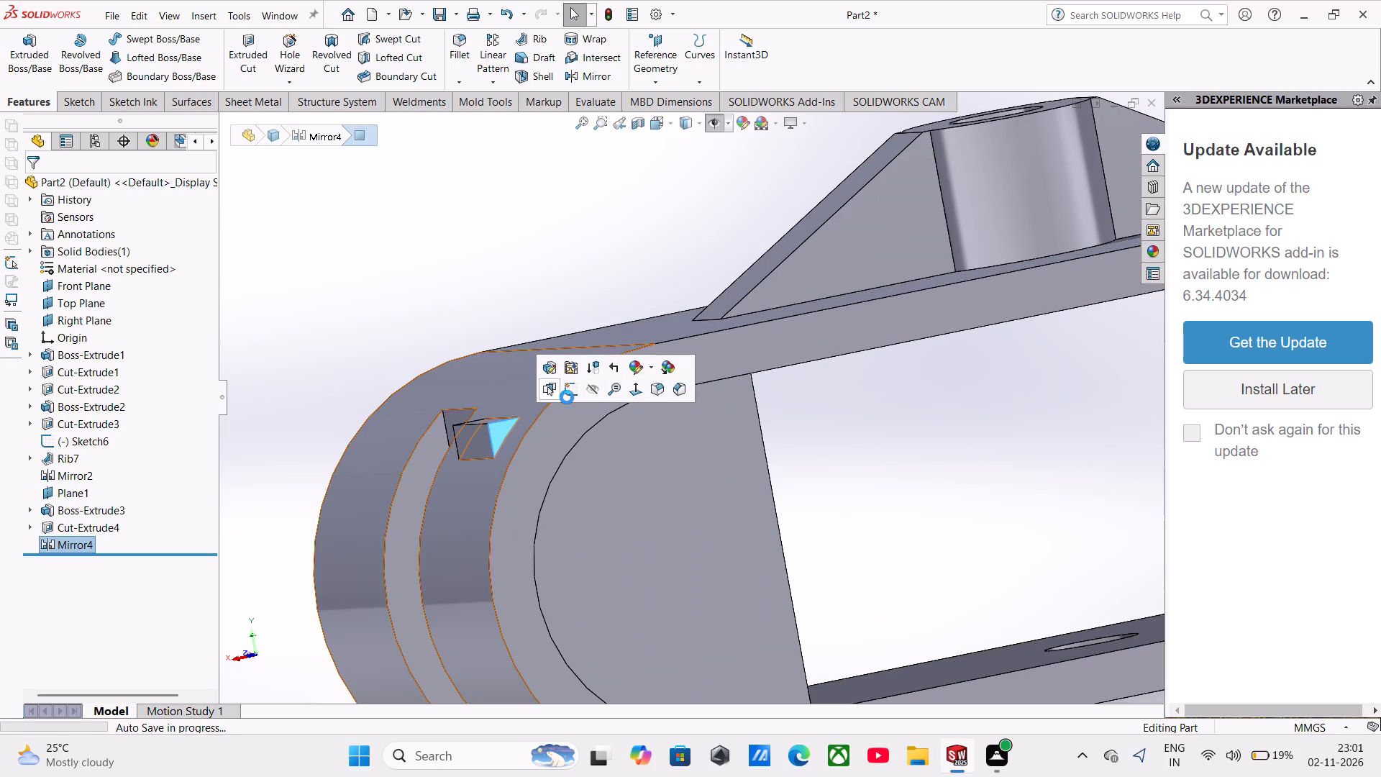
pyautogui.click(568, 397)
pyautogui.click(399, 194)
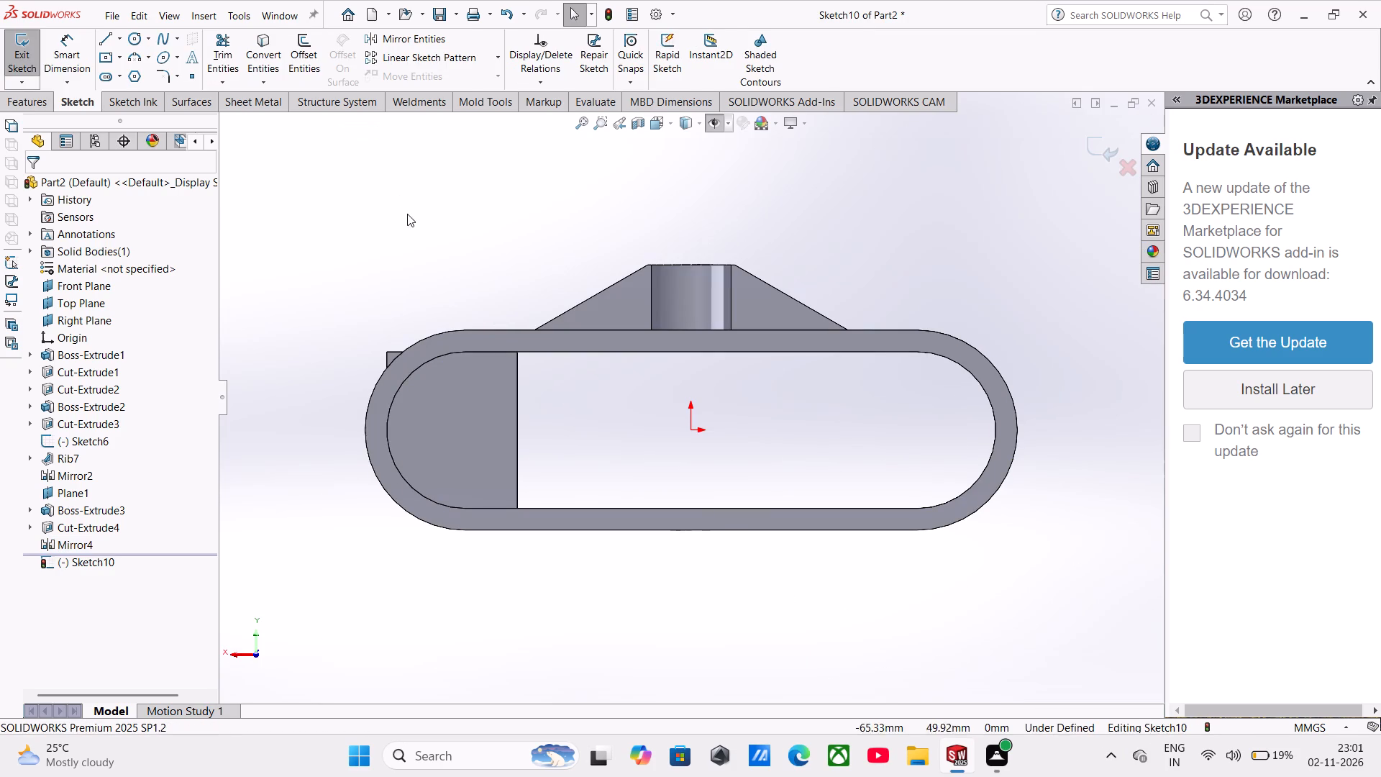
pyautogui.click(257, 44)
pyautogui.scroll(-6, 398, 372)
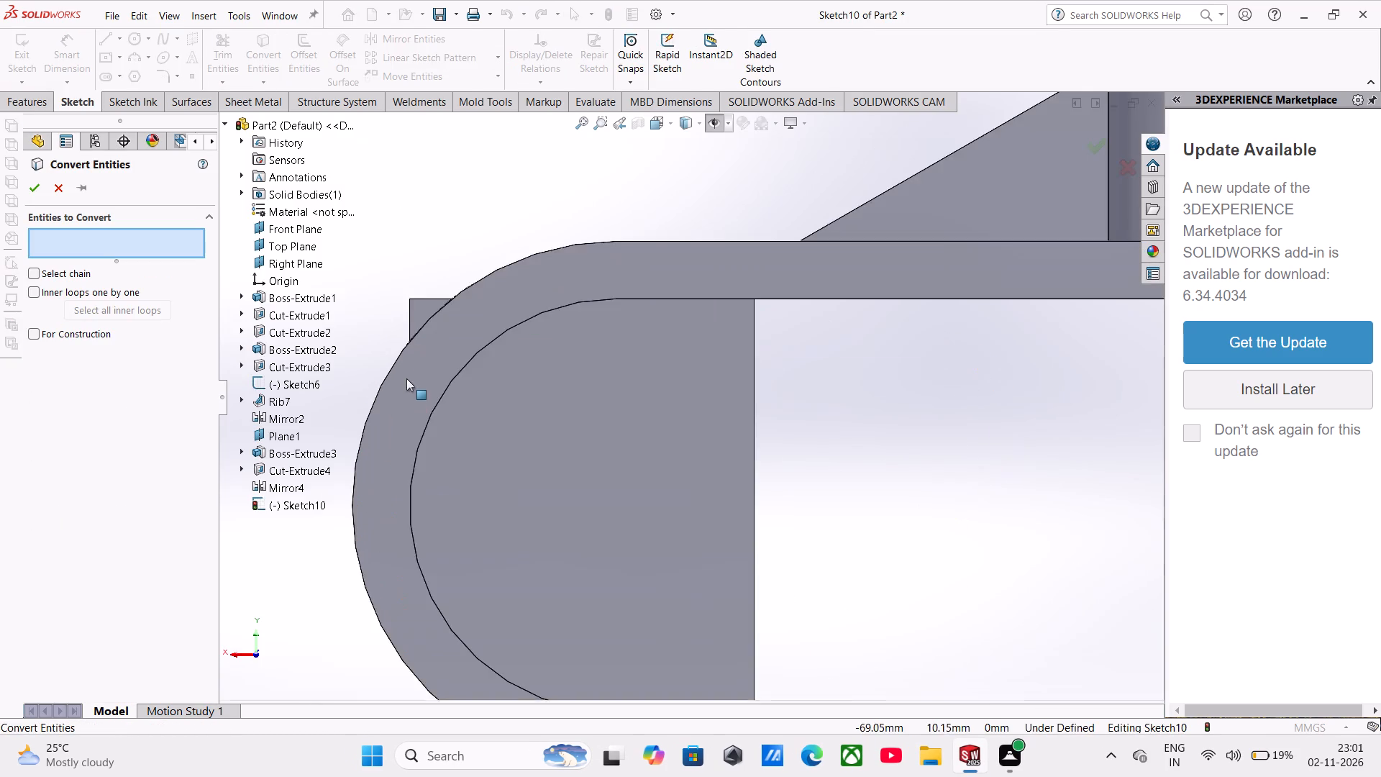
pyautogui.scroll(-2, 406, 378)
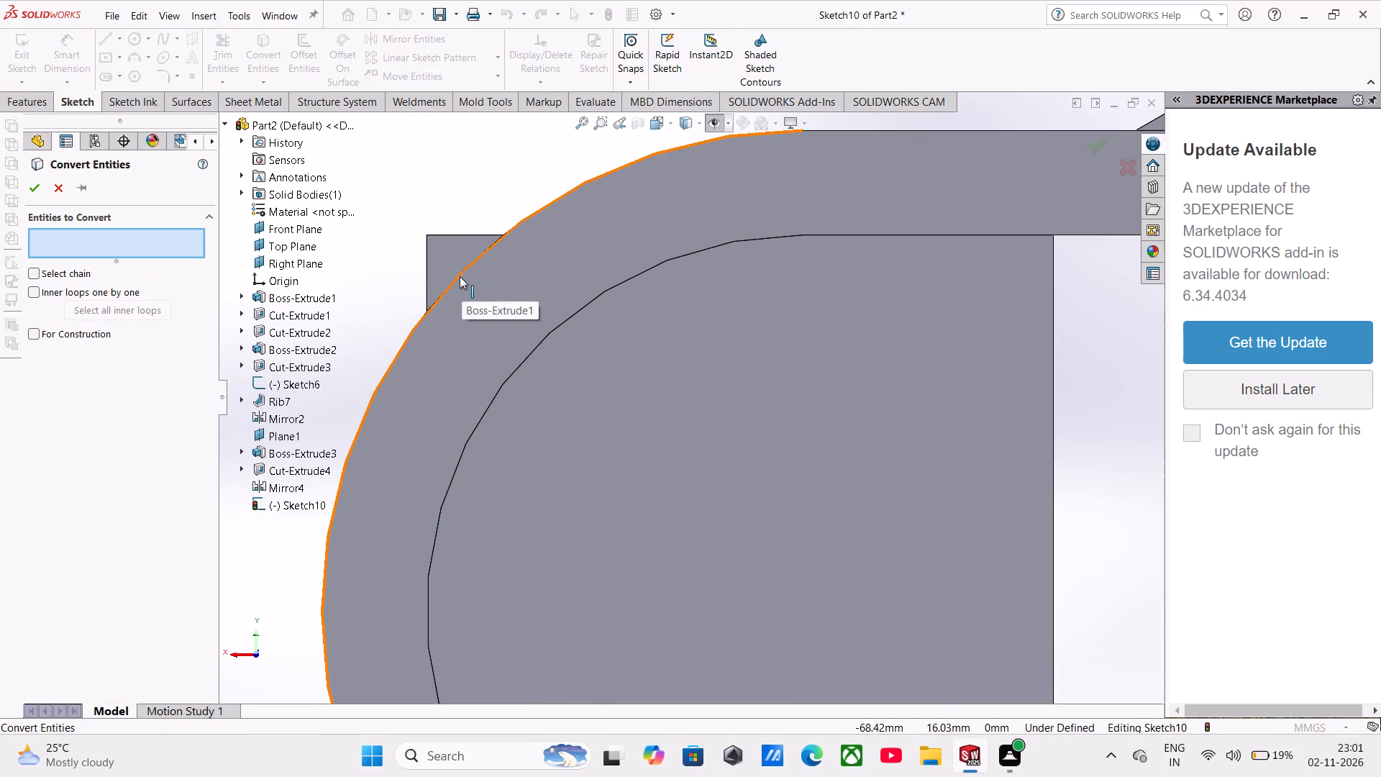
pyautogui.click(460, 276)
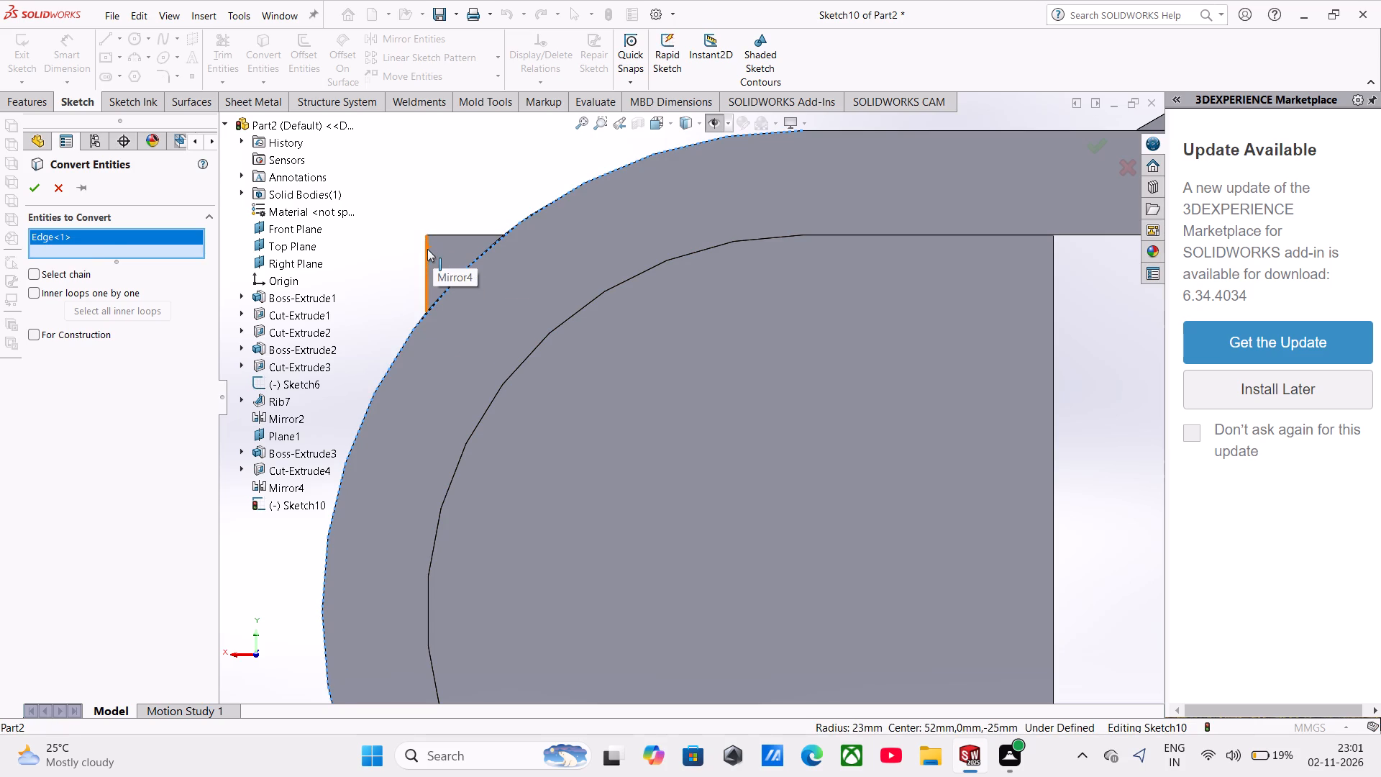
pyautogui.click(427, 249)
pyautogui.click(441, 235)
pyautogui.click(41, 183)
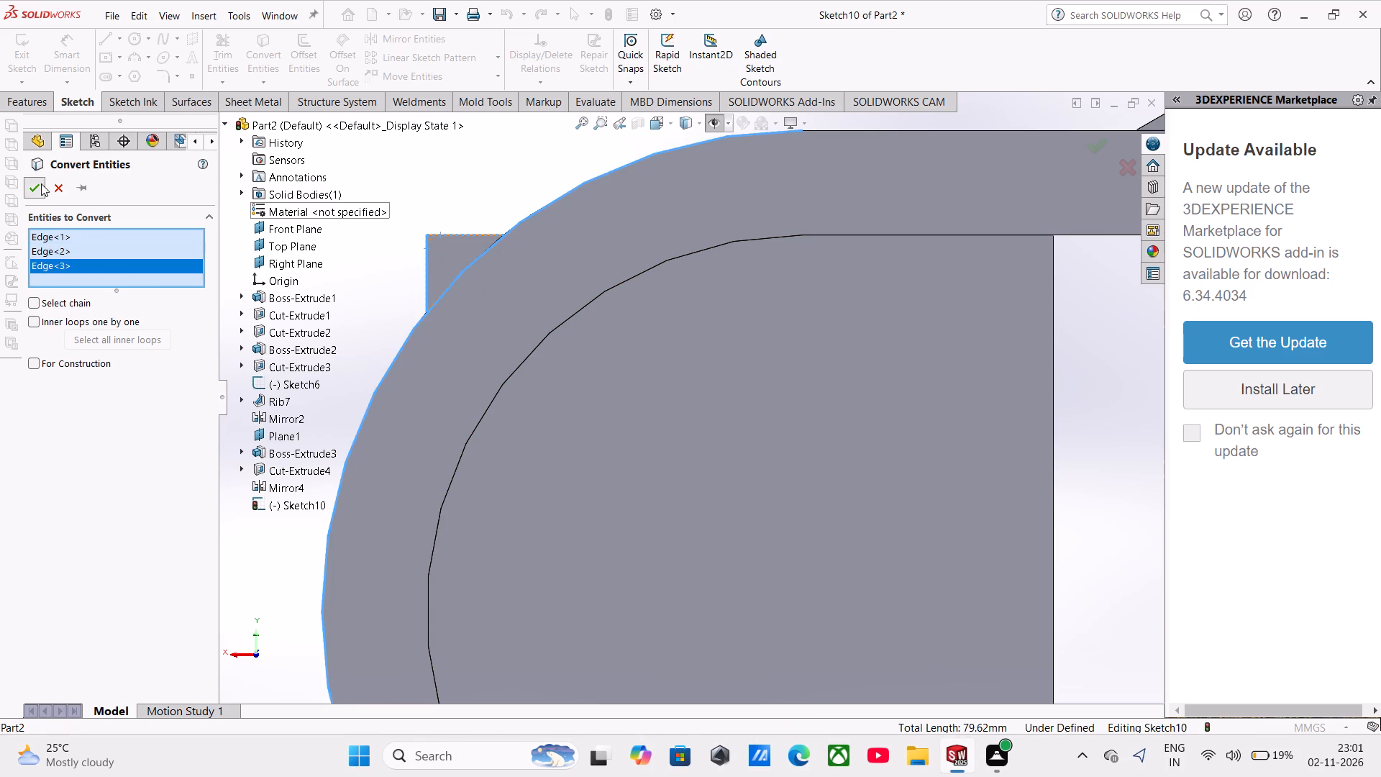
# Trim the converted arc beyond both straight lines, leaving only the segment that closes the triangular corner profile.
pyautogui.scroll(3, 489, 288)
pyautogui.click(227, 70)
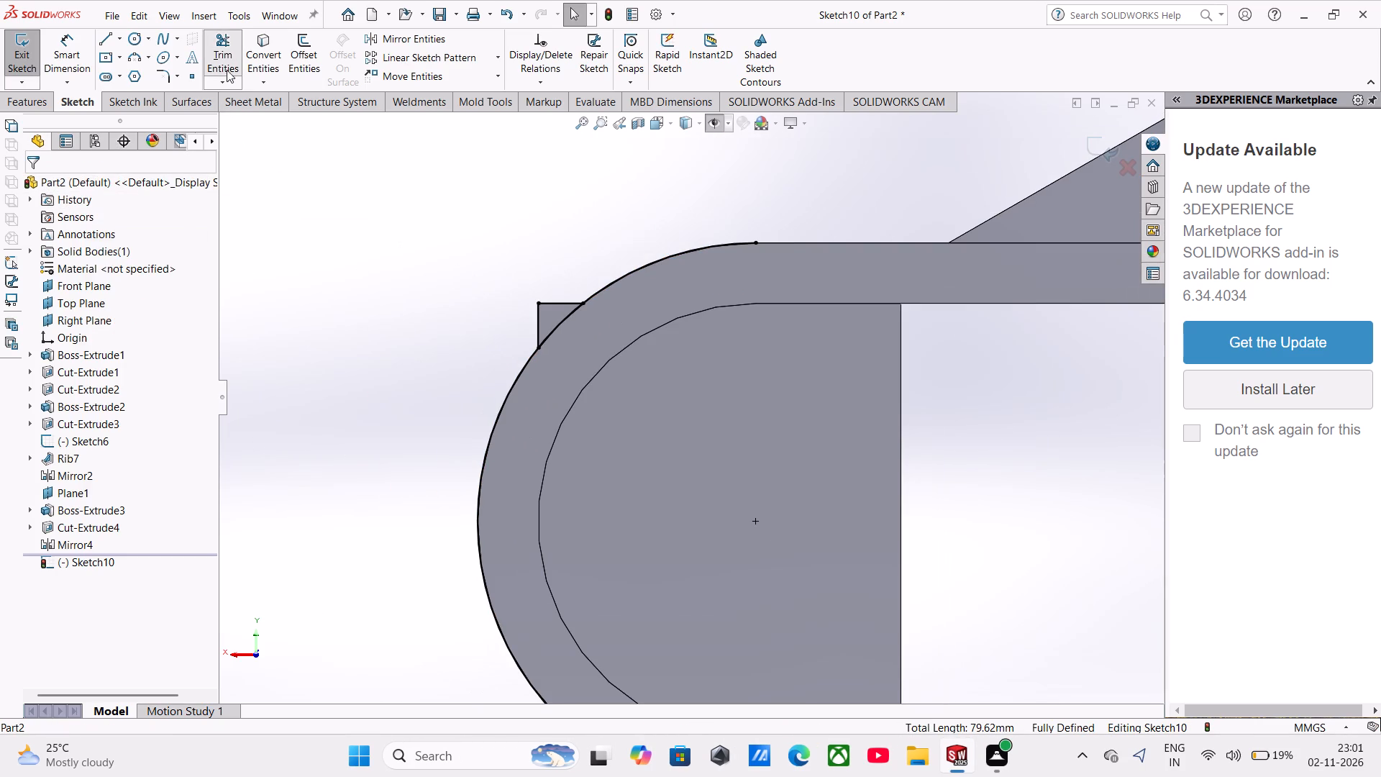
pyautogui.click(629, 269)
pyautogui.click(515, 375)
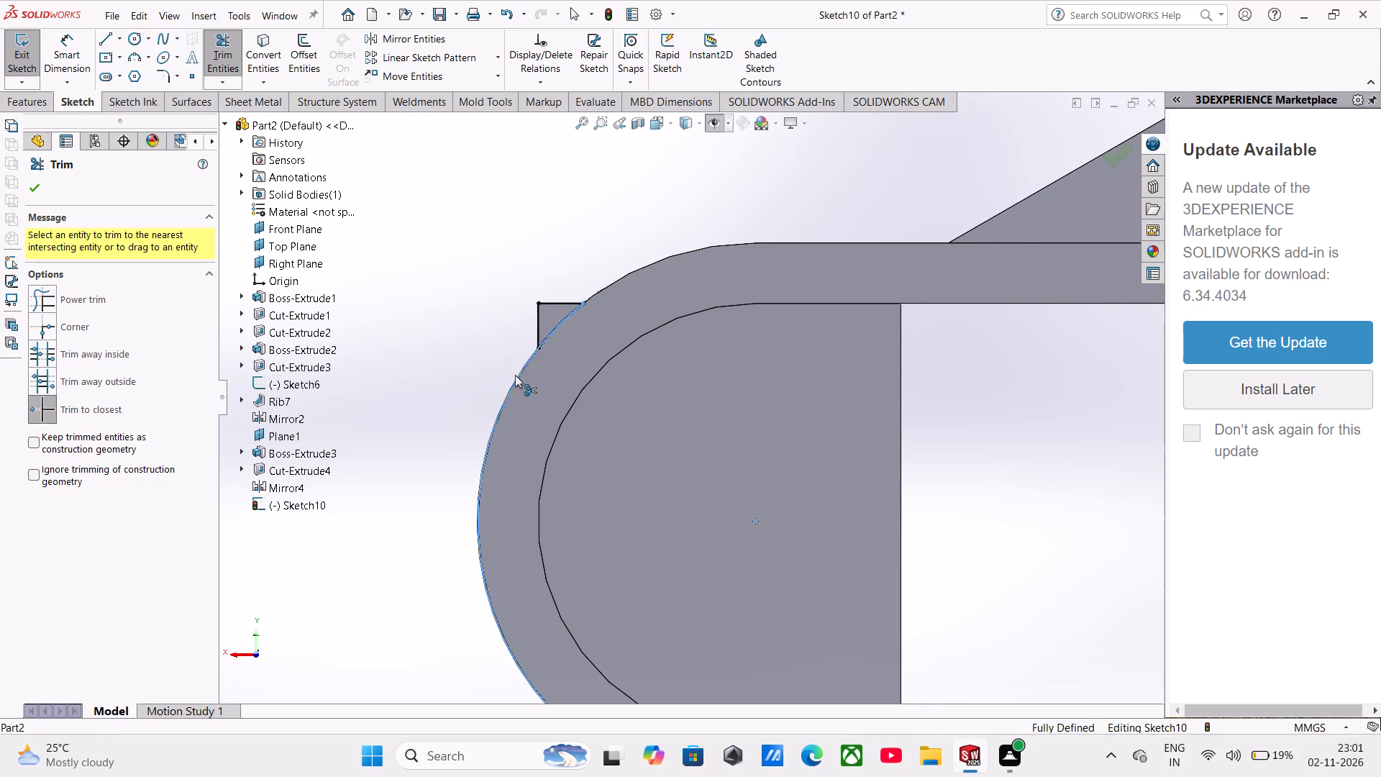
# Cut away the mirrored block's protruding corner with a Blind extruded cut of the triangular sketch, 65 mm deep.
pyautogui.click(37, 101)
pyautogui.click(259, 56)
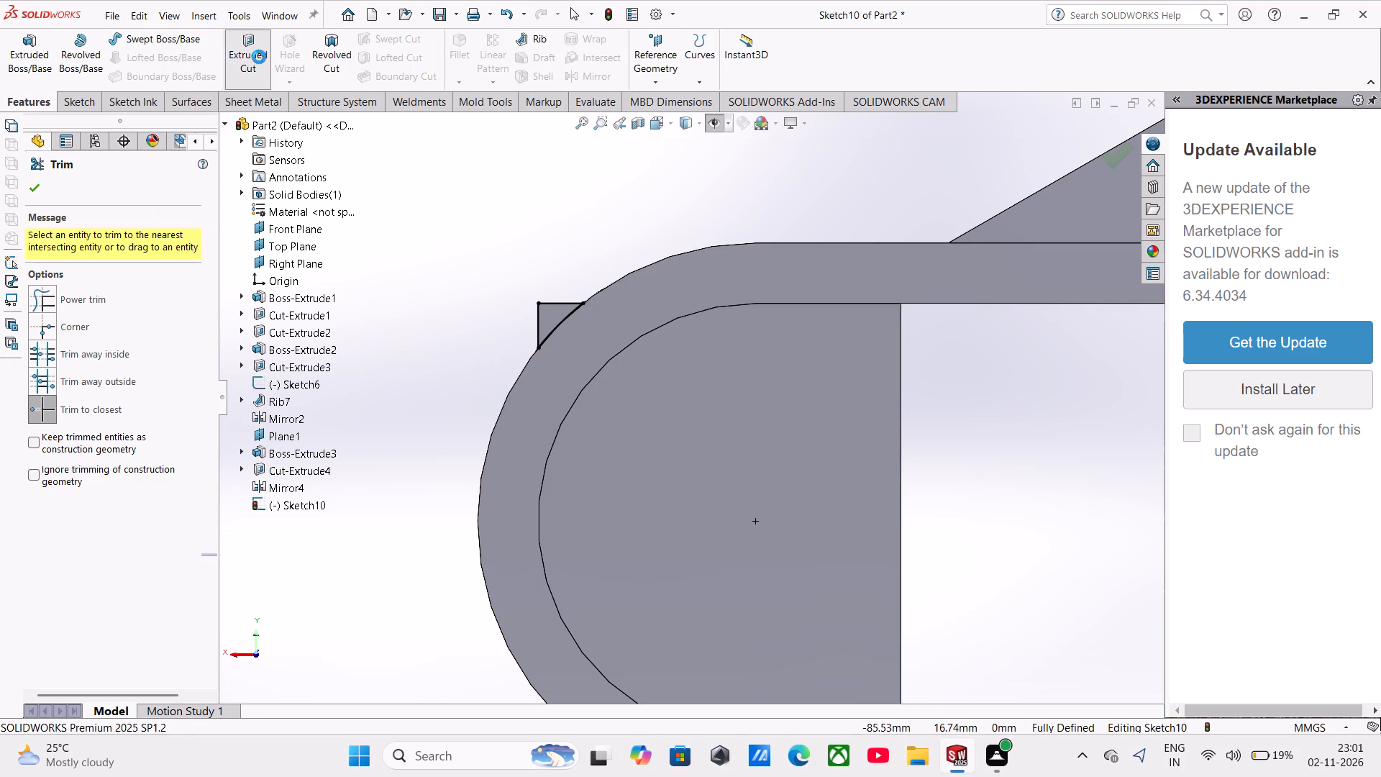
pyautogui.moveTo(543, 325); pyautogui.dragTo(555, 358, button='middle')
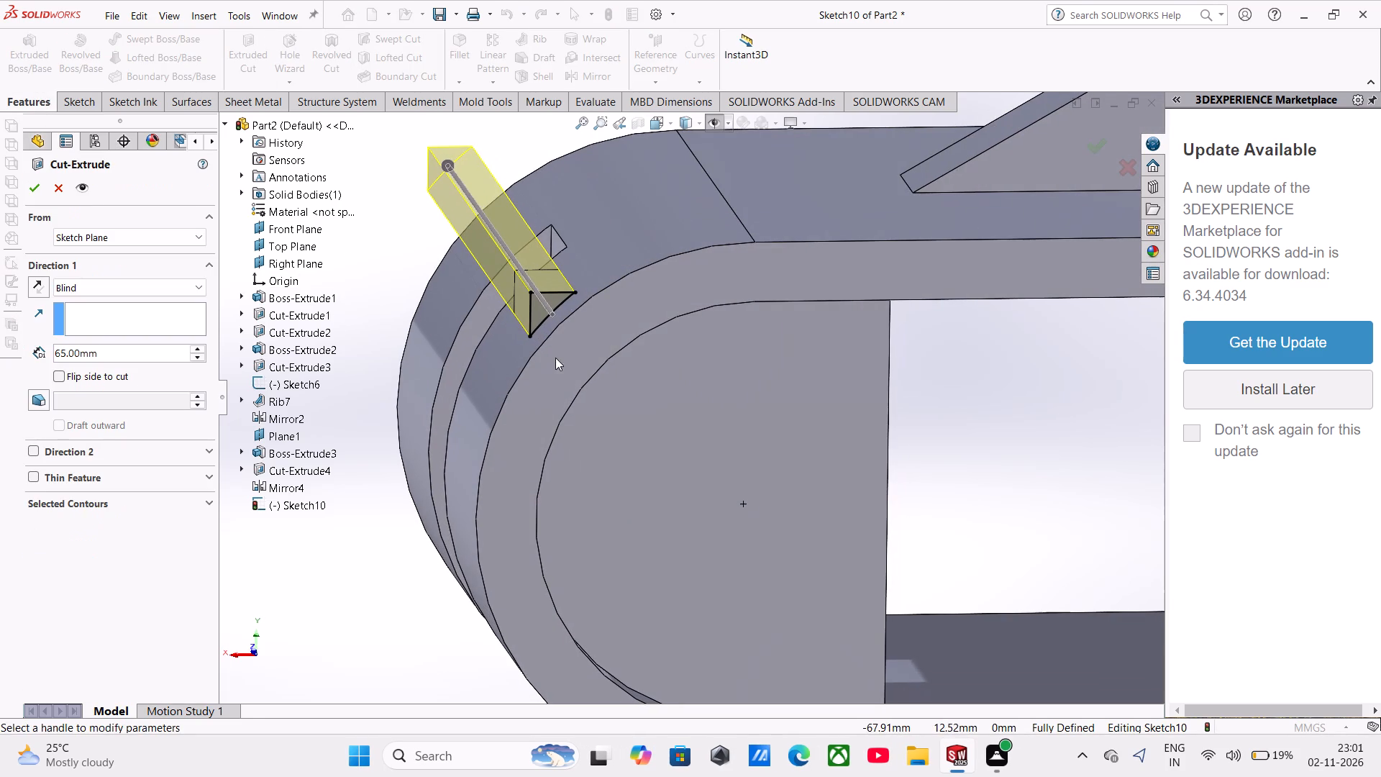
pyautogui.click(35, 184)
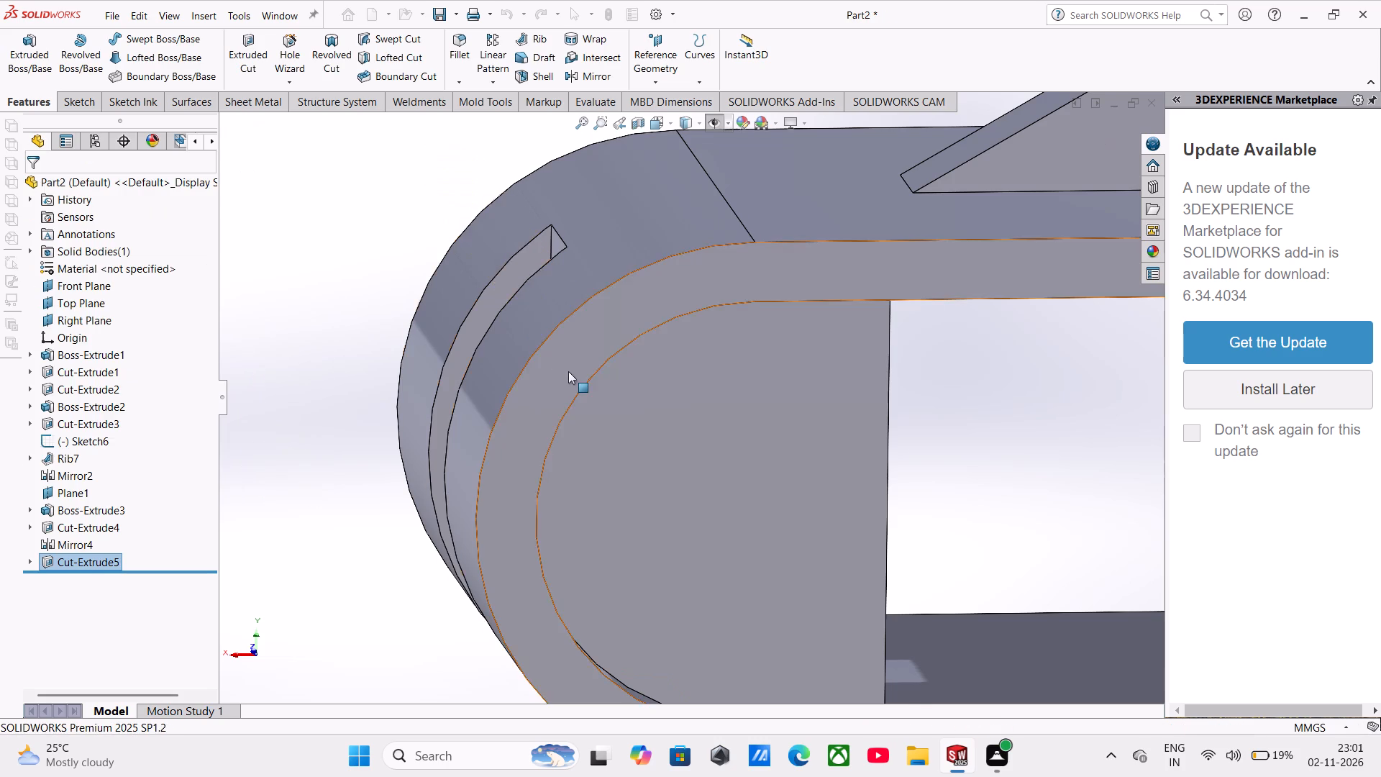
# Mirror the previously mirrored end block about the Right Plane to the ring's opposite end, leaving the corner cut out of the features.
pyautogui.scroll(7, 568, 371)
pyautogui.moveTo(646, 414); pyautogui.dragTo(583, 414, button='middle')
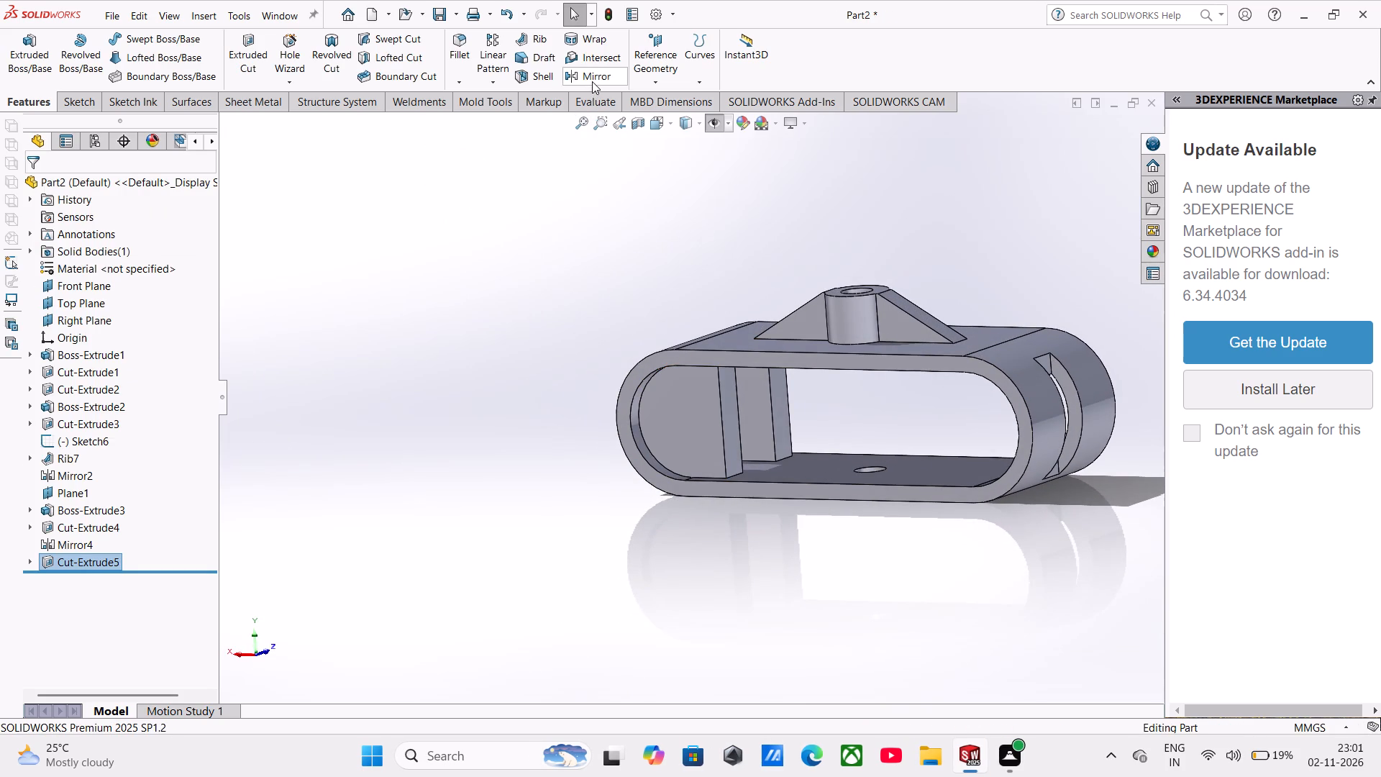
pyautogui.click(592, 81)
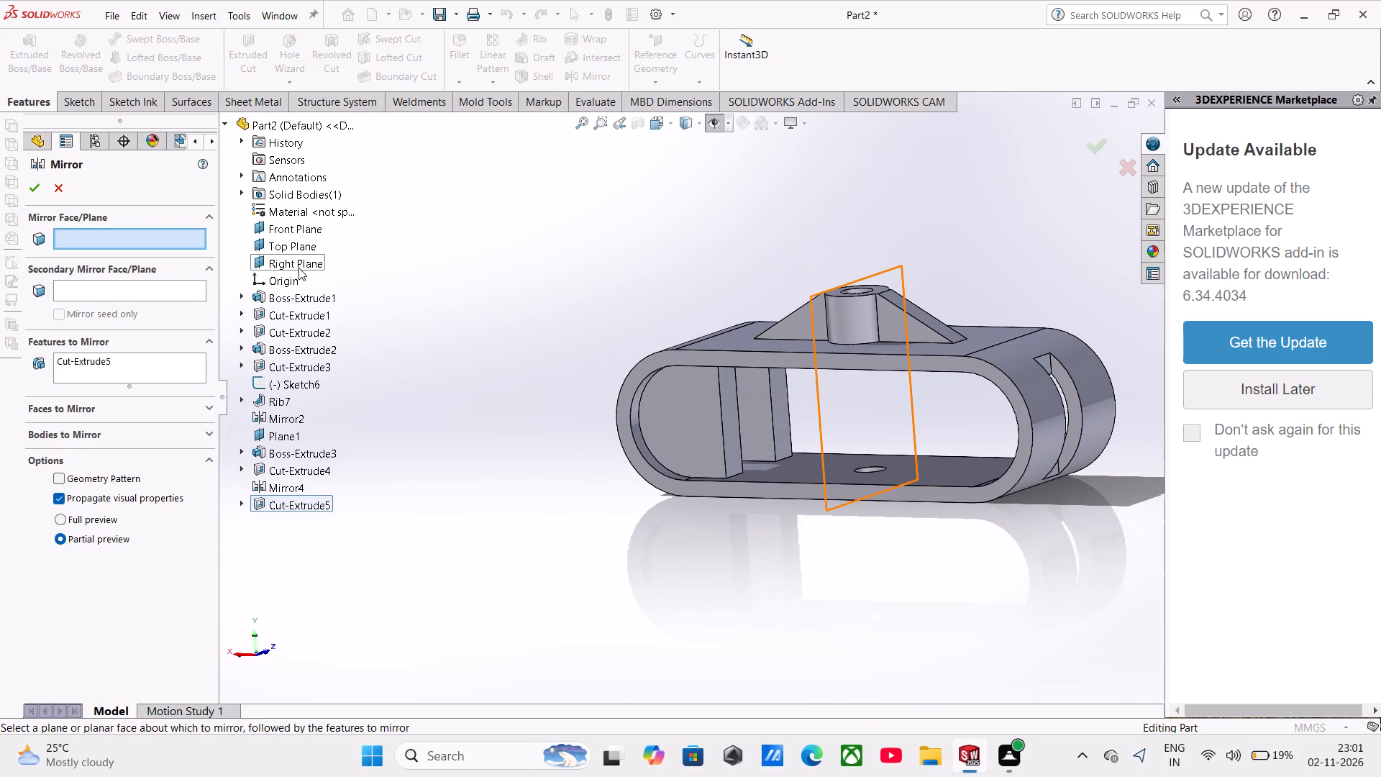
pyautogui.click(300, 265)
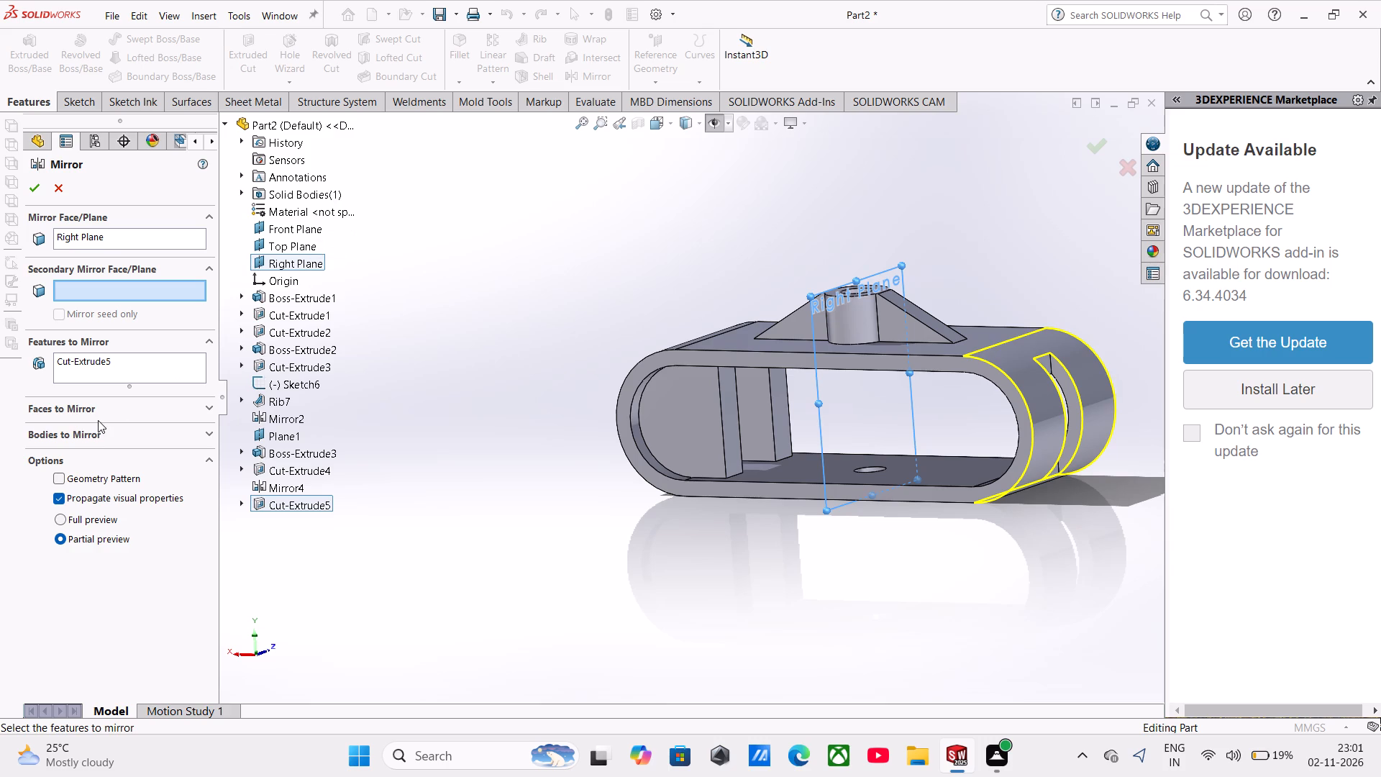
pyautogui.click(74, 371)
pyautogui.rightClick(75, 371)
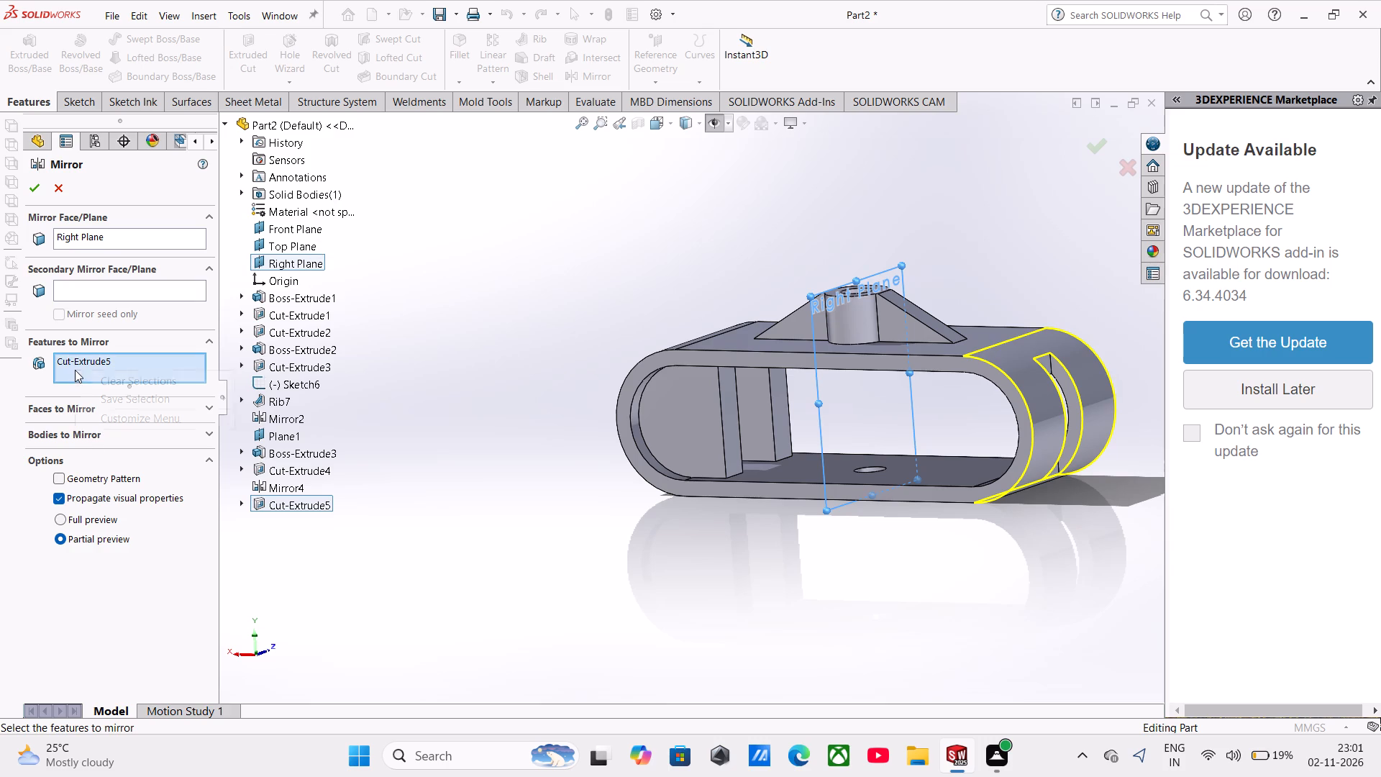
pyautogui.click(105, 380)
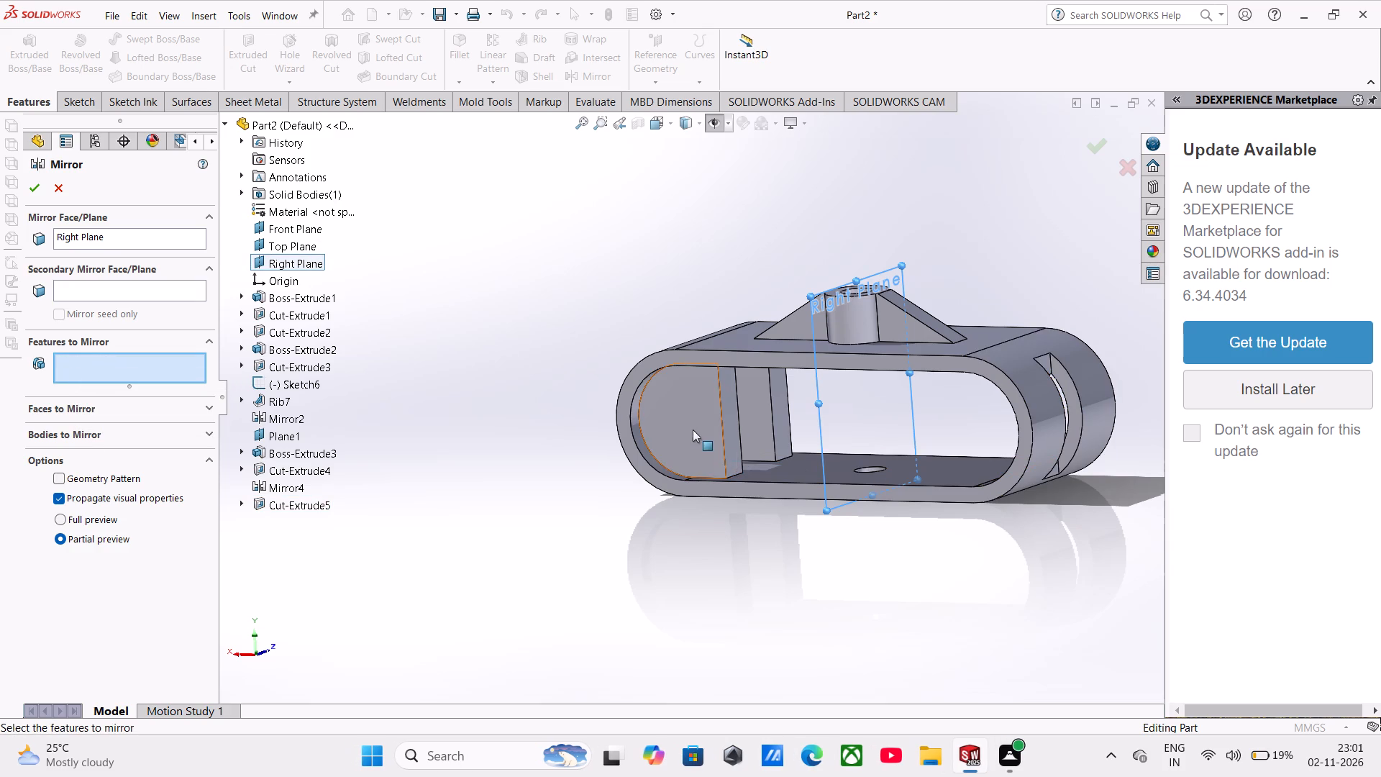
pyautogui.click(693, 430)
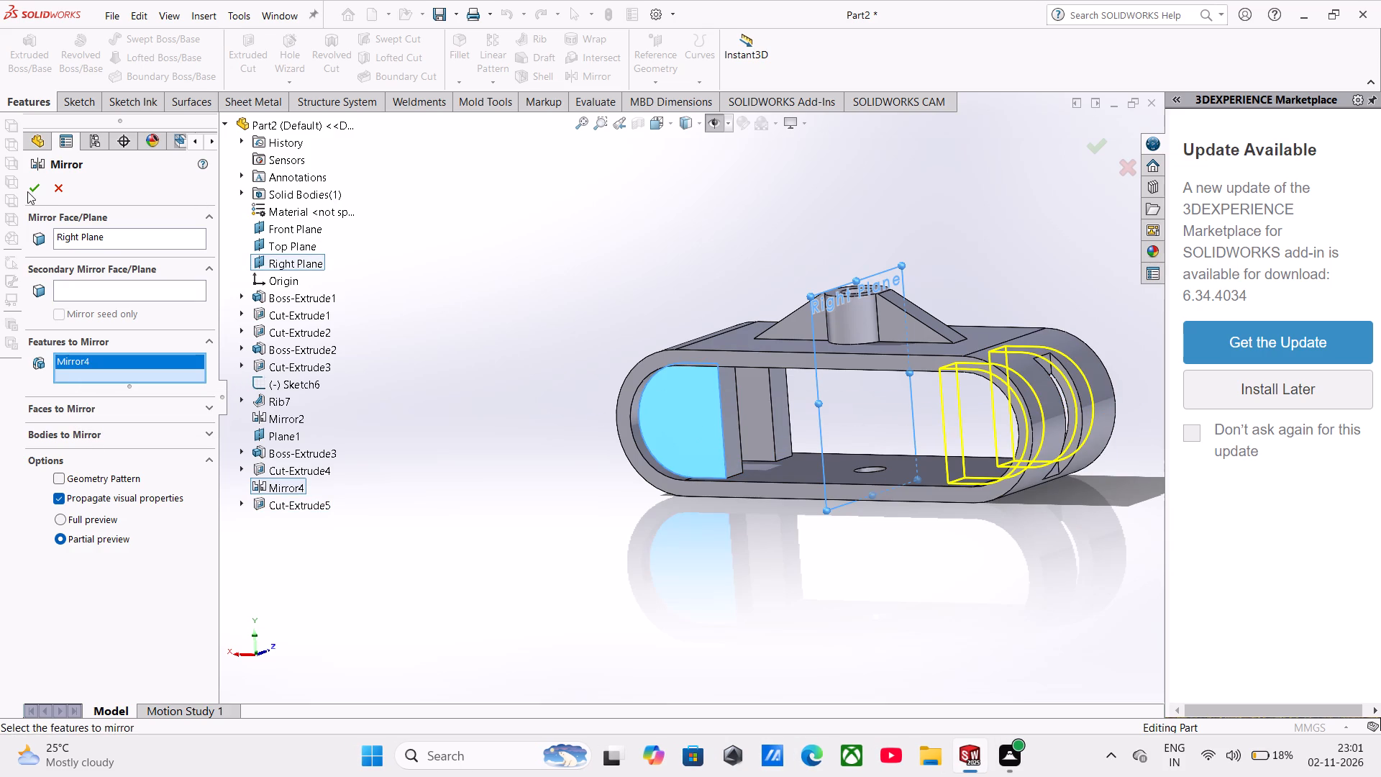
pyautogui.click(29, 190)
# Sketch on the newly mirrored block's protruding triangular corner face and convert its two straight edges and the ring's outer arc into sketch entities.
pyautogui.scroll(-3, 869, 411)
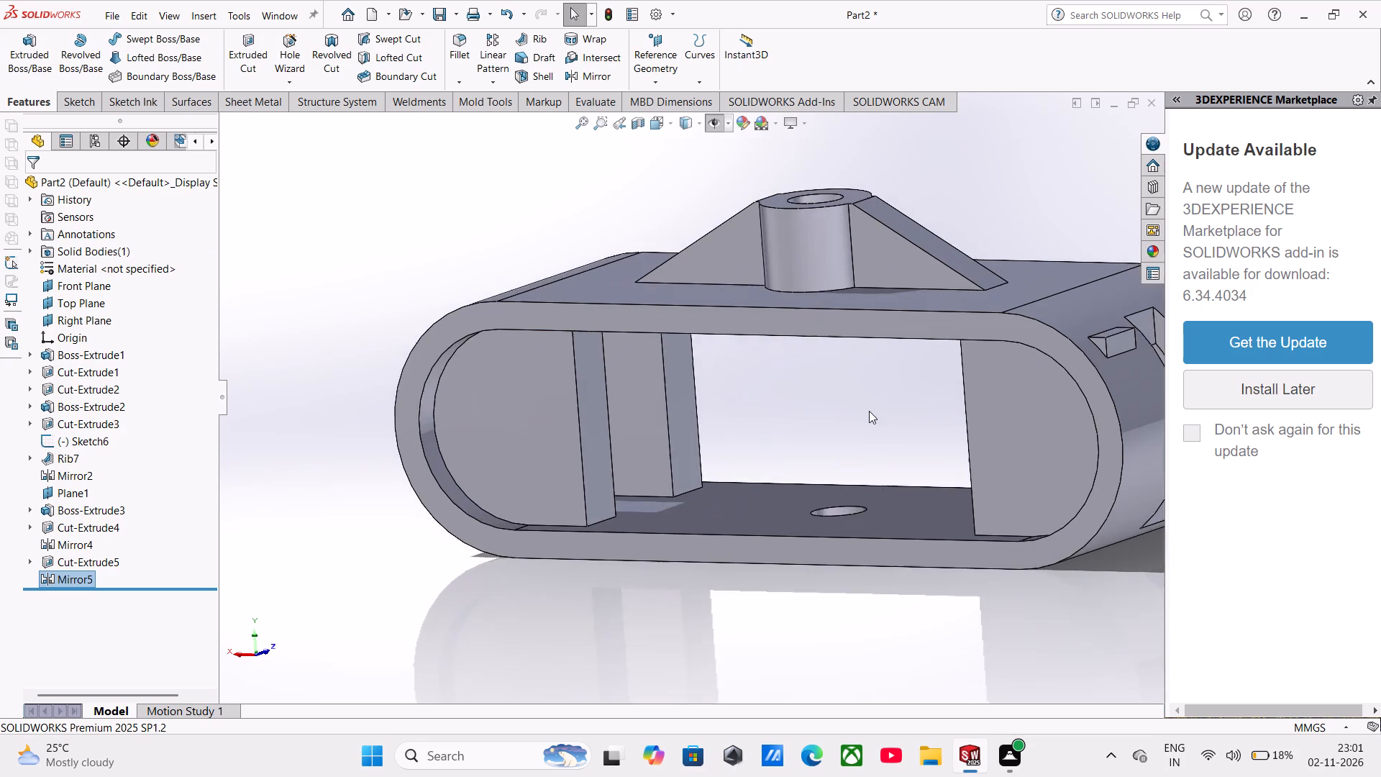
pyautogui.scroll(-2, 968, 408)
pyautogui.click(1129, 313)
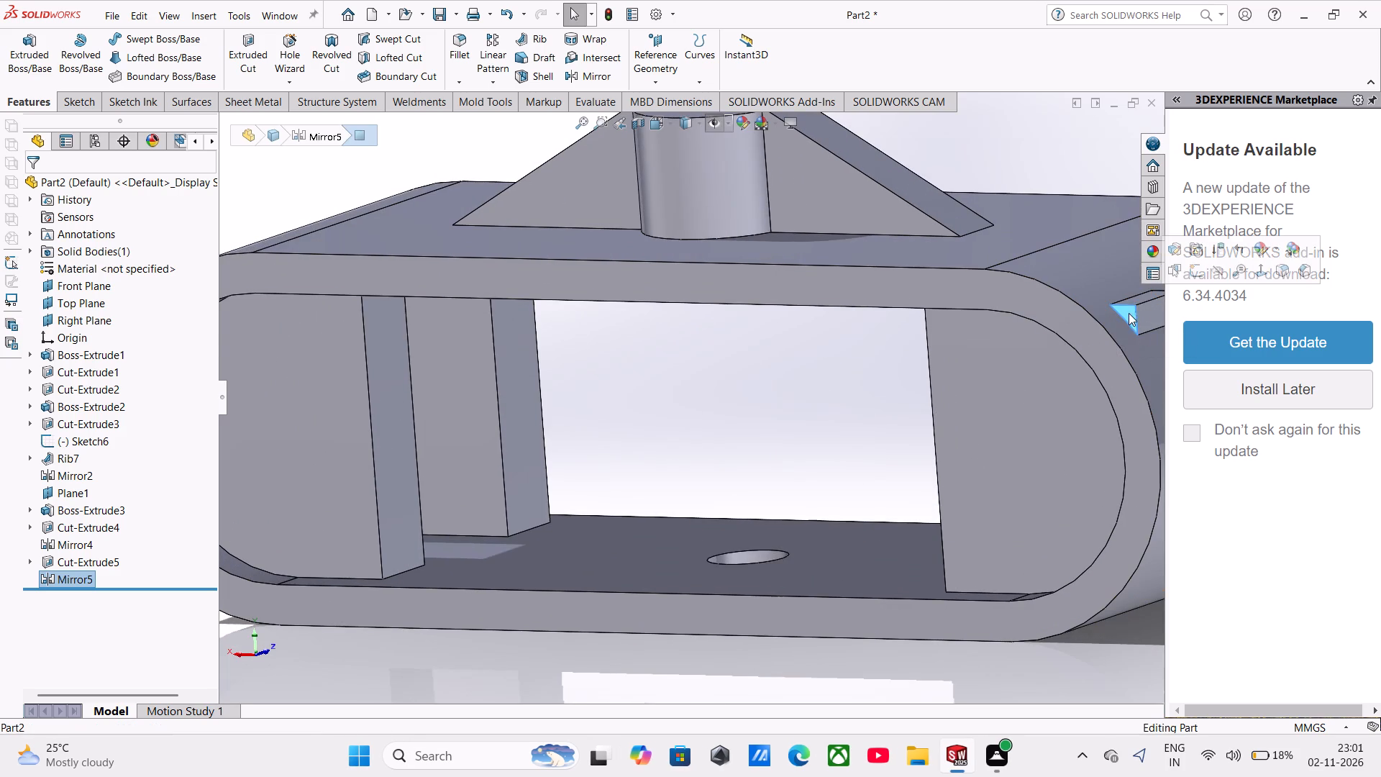
pyautogui.click(1198, 272)
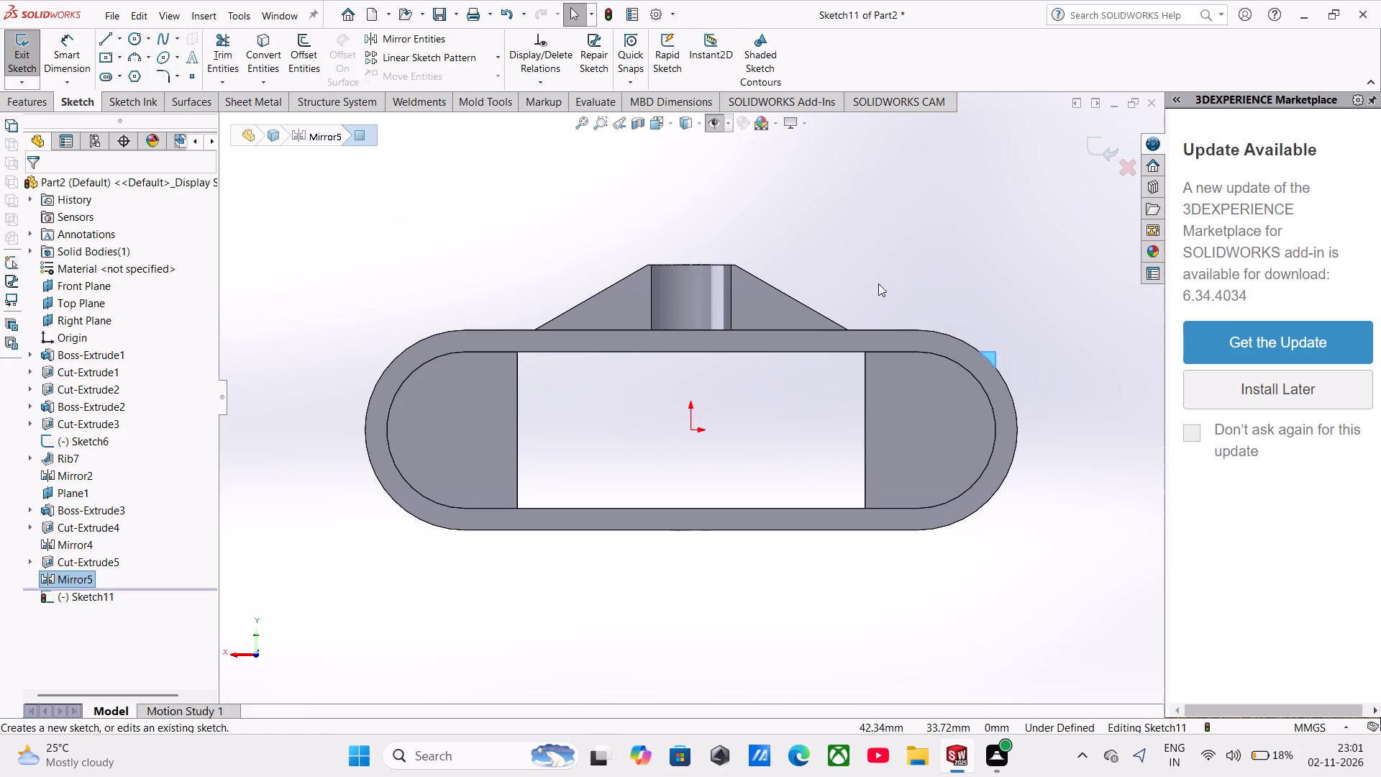
pyautogui.click(888, 283)
pyautogui.scroll(-6, 966, 353)
pyautogui.scroll(-4, 920, 393)
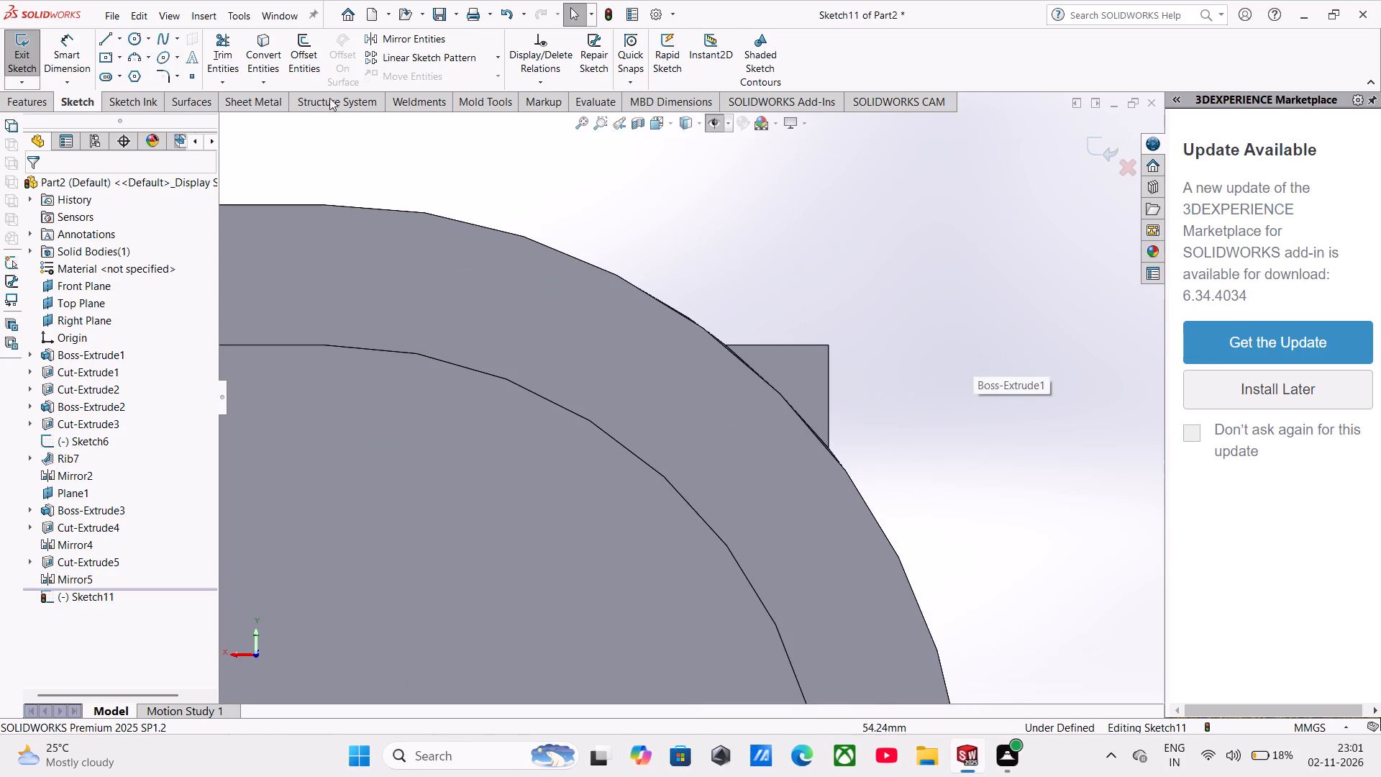
pyautogui.click(262, 50)
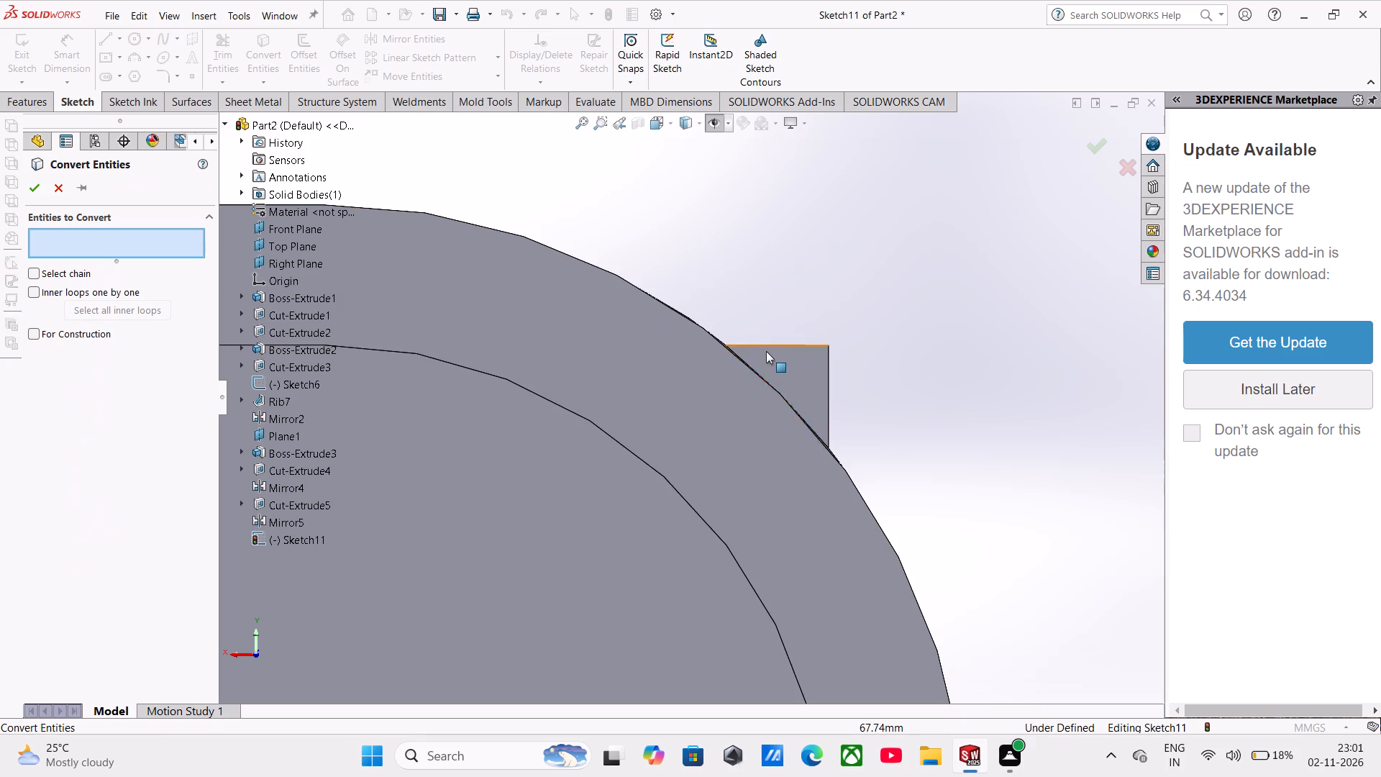
pyautogui.click(766, 347)
pyautogui.click(829, 401)
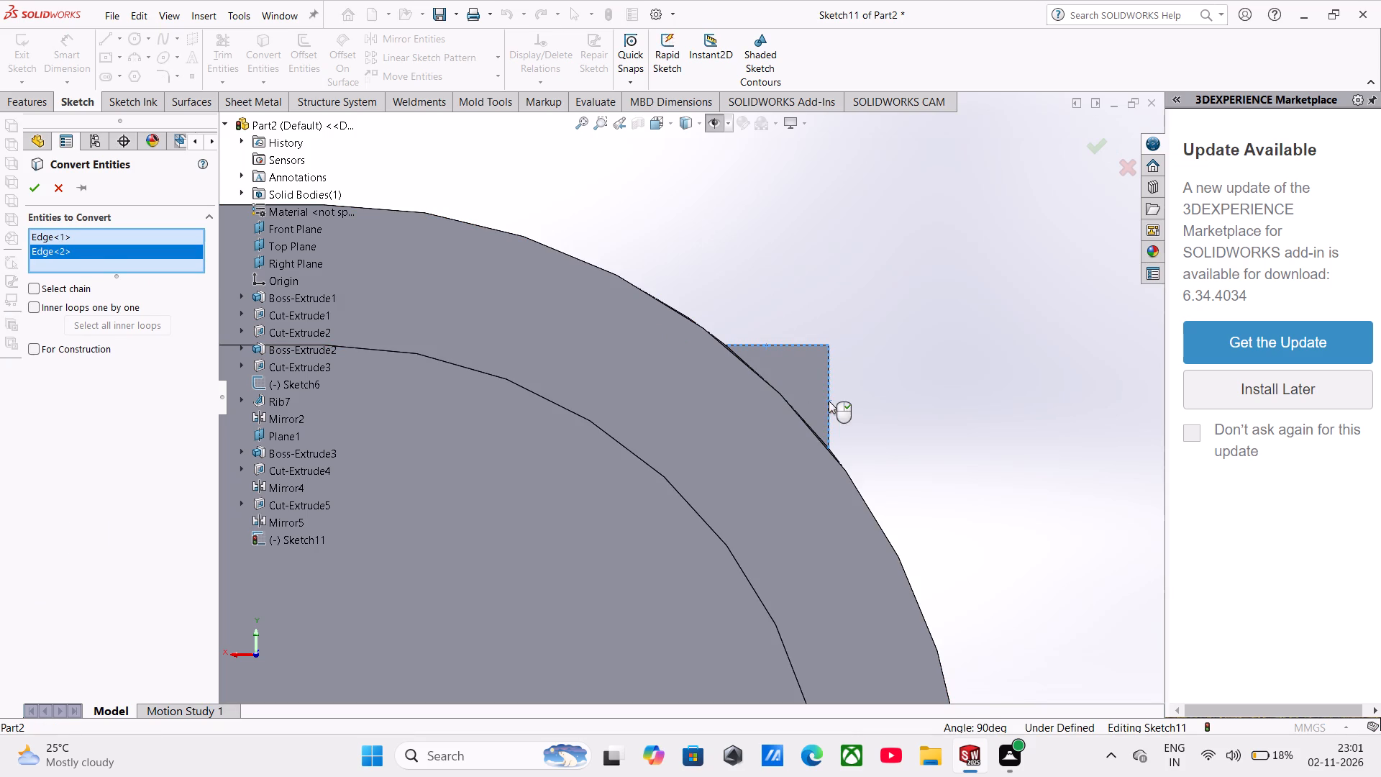
pyautogui.click(812, 430)
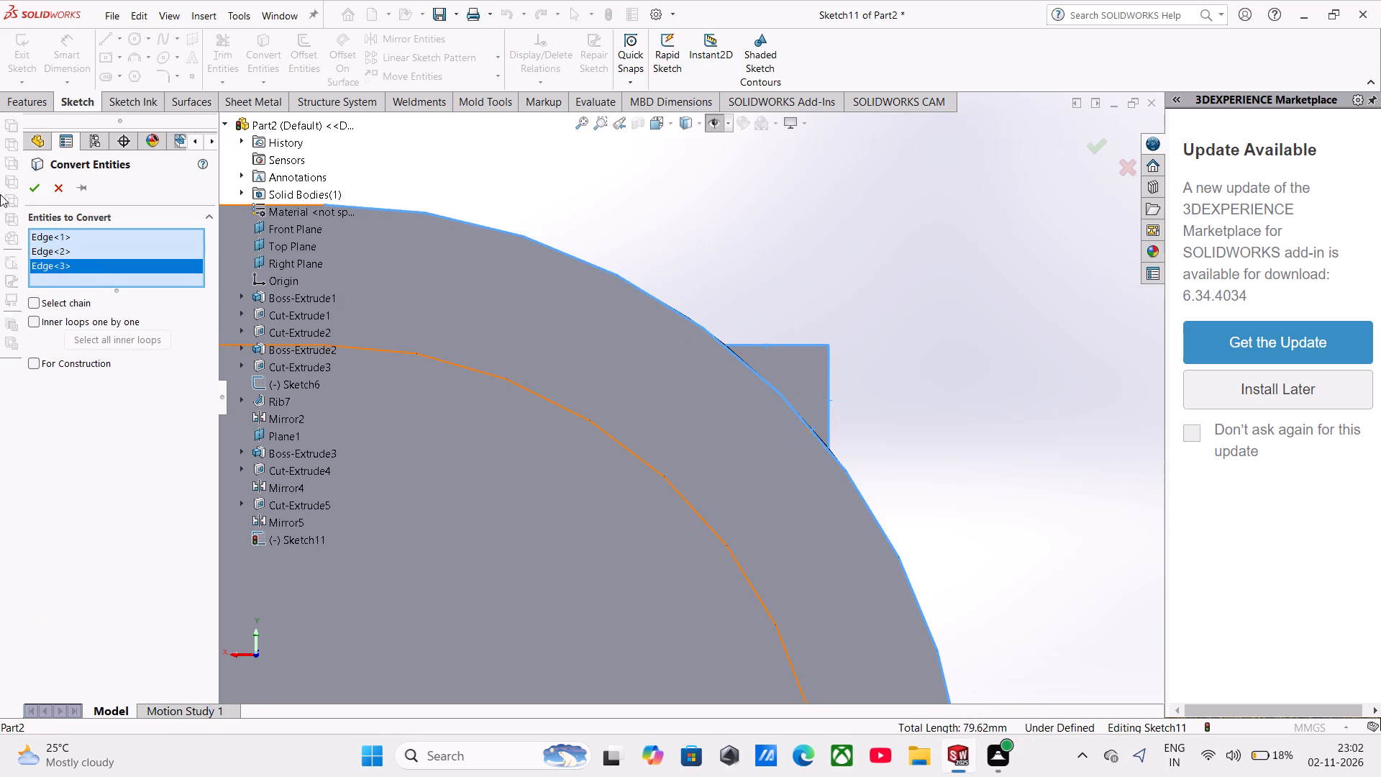
pyautogui.click(28, 183)
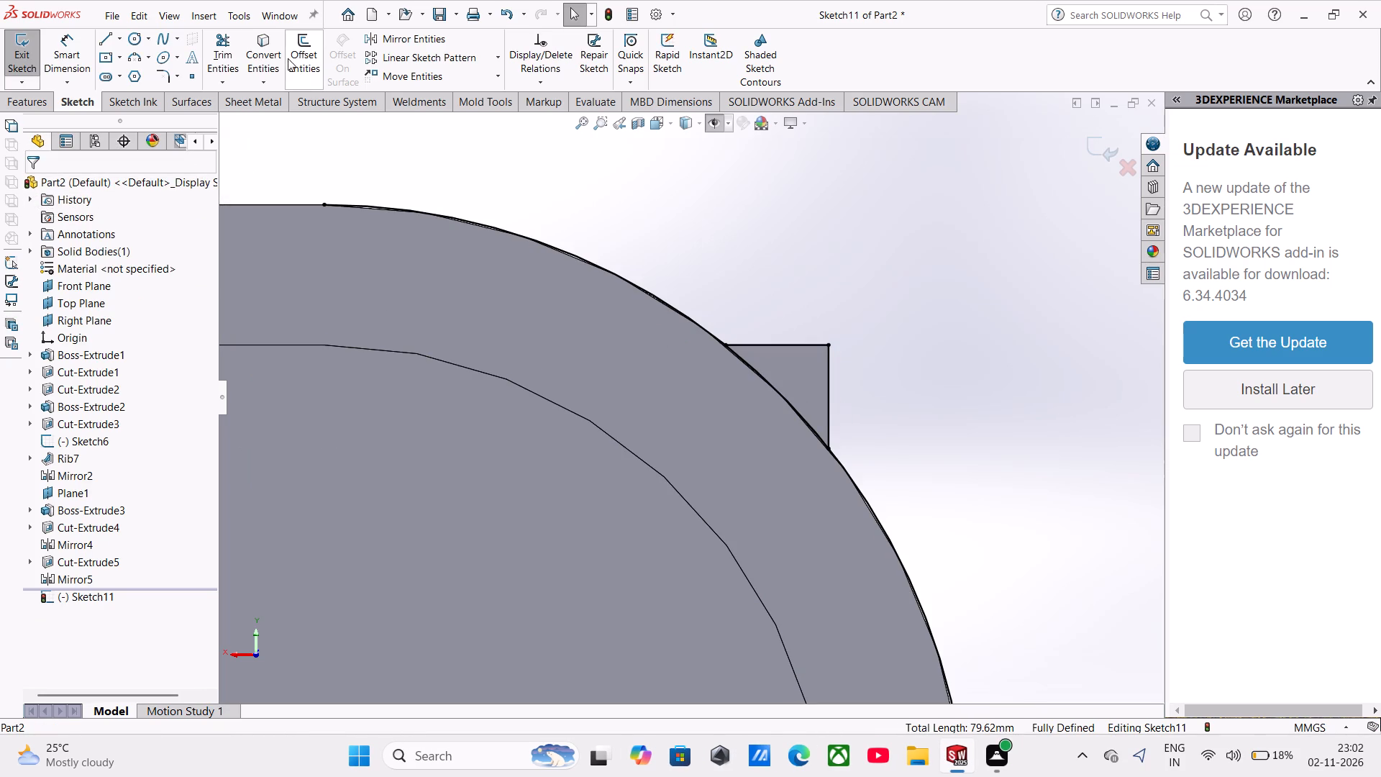
# Trim the converted arc beyond both straight lines, leaving only the segment that closes the triangular corner profile.
pyautogui.click(232, 52)
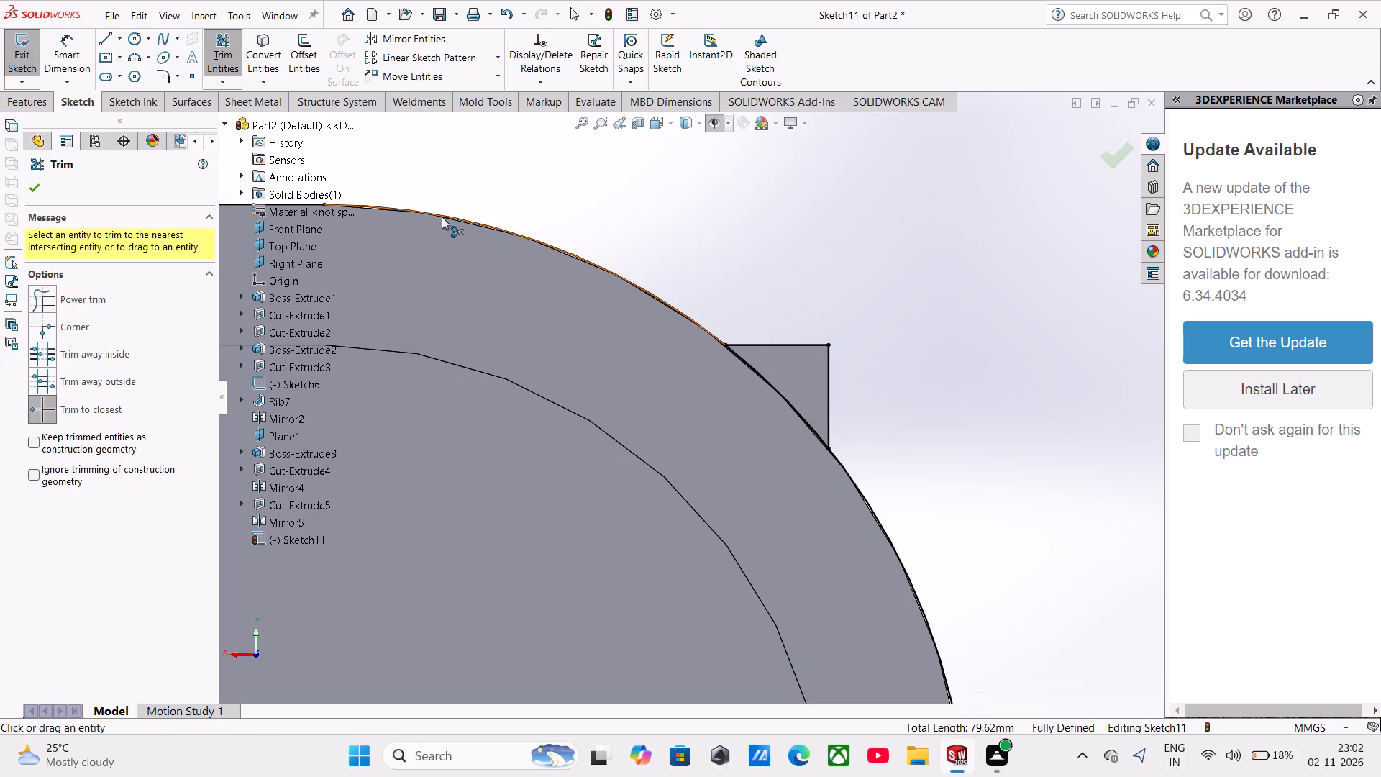
pyautogui.click(442, 217)
pyautogui.click(858, 491)
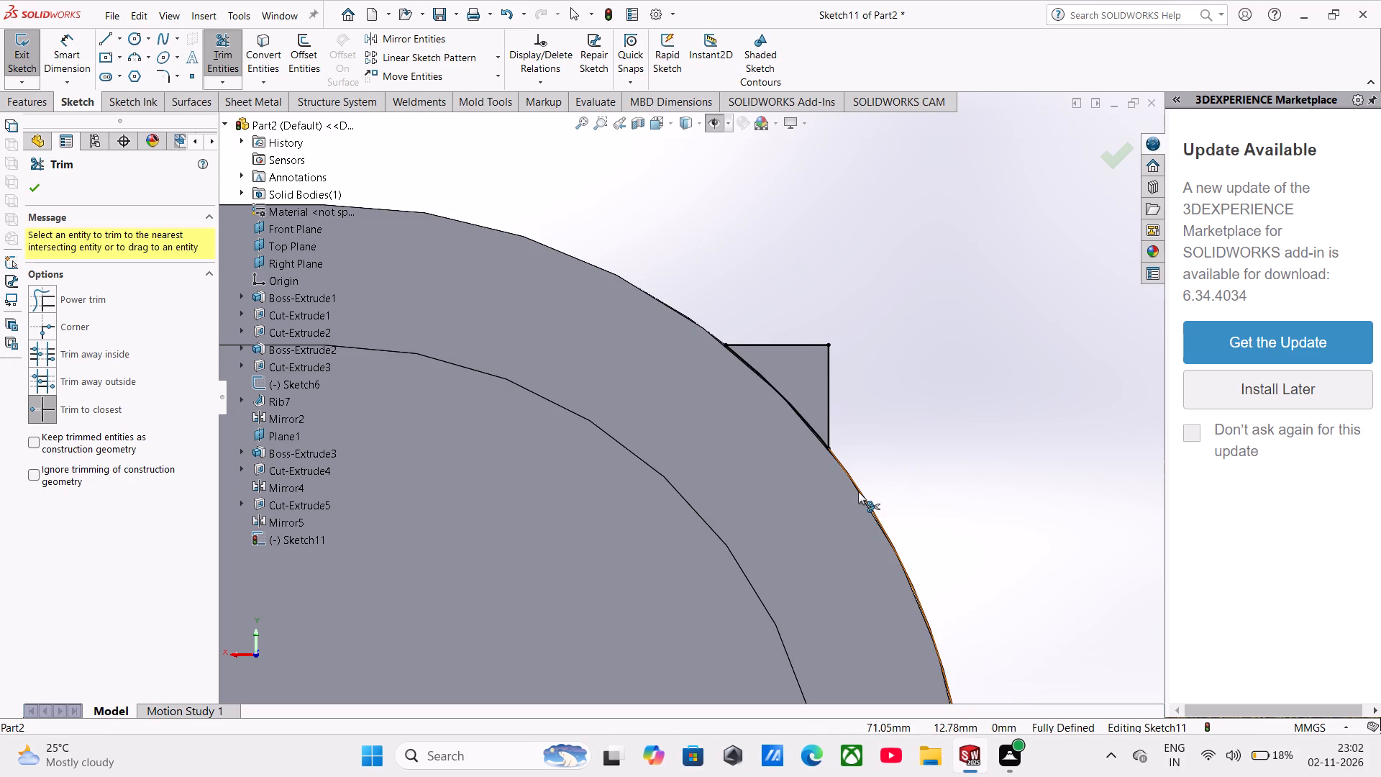
pyautogui.click(43, 185)
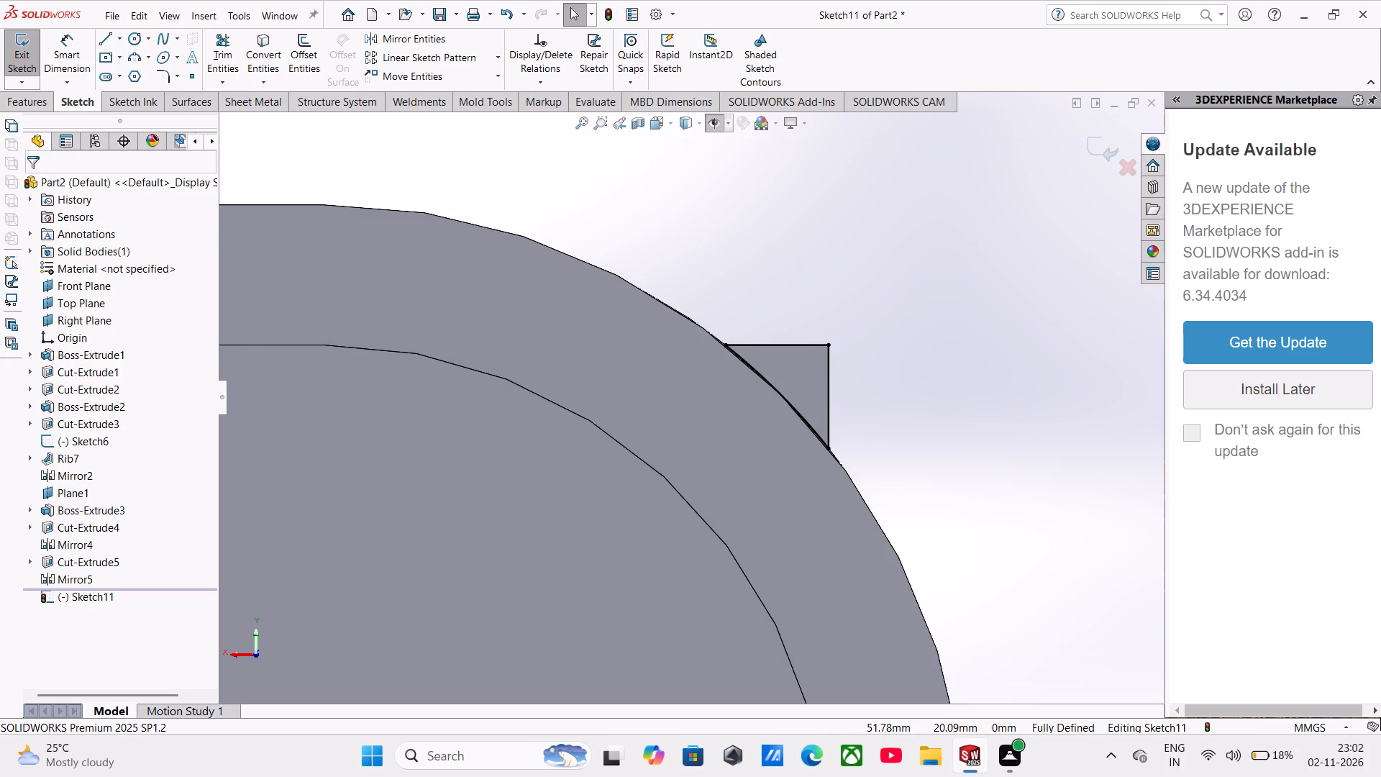
# Cut away the newly mirrored block's protruding corner with a Blind extruded cut of the triangular sketch, 65 mm deep.
pyautogui.click(27, 111)
pyautogui.click(257, 60)
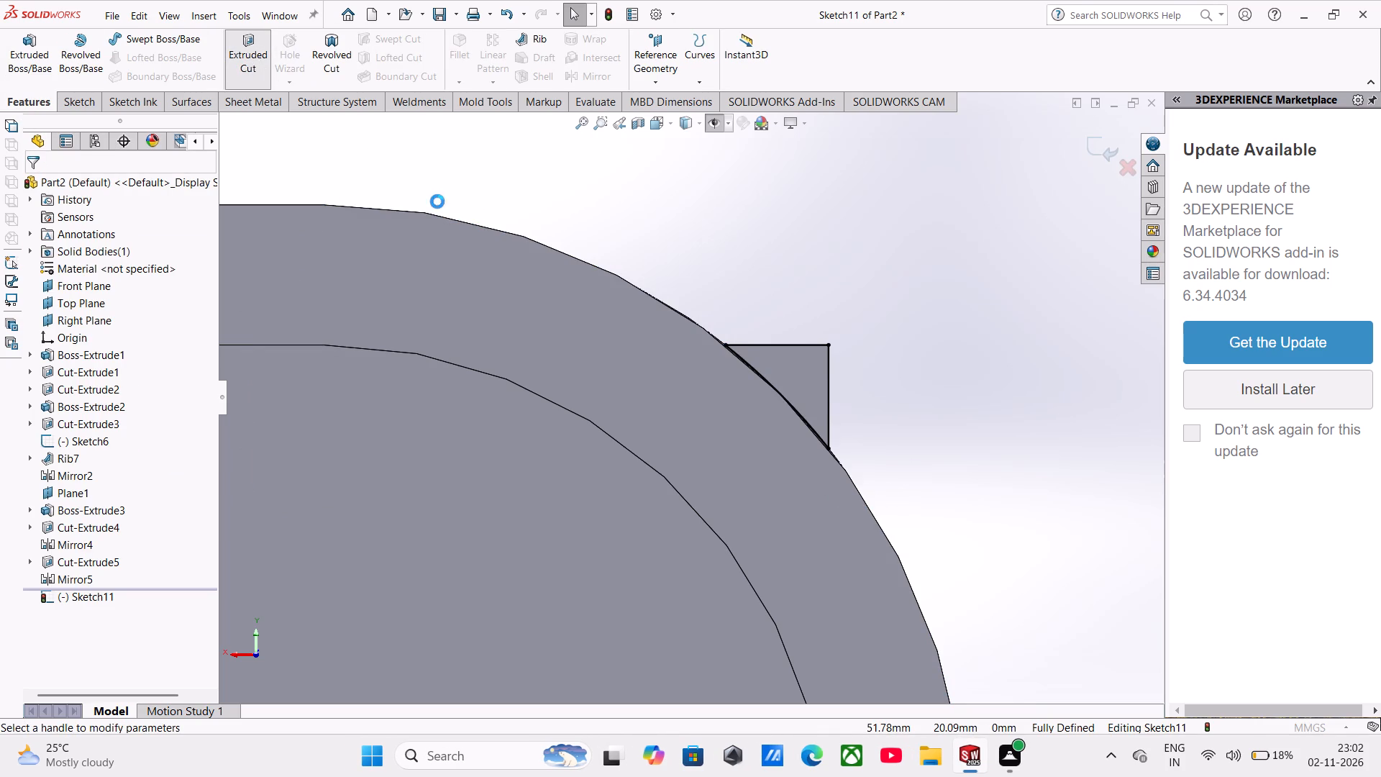
pyautogui.moveTo(839, 435); pyautogui.dragTo(797, 469, button='middle')
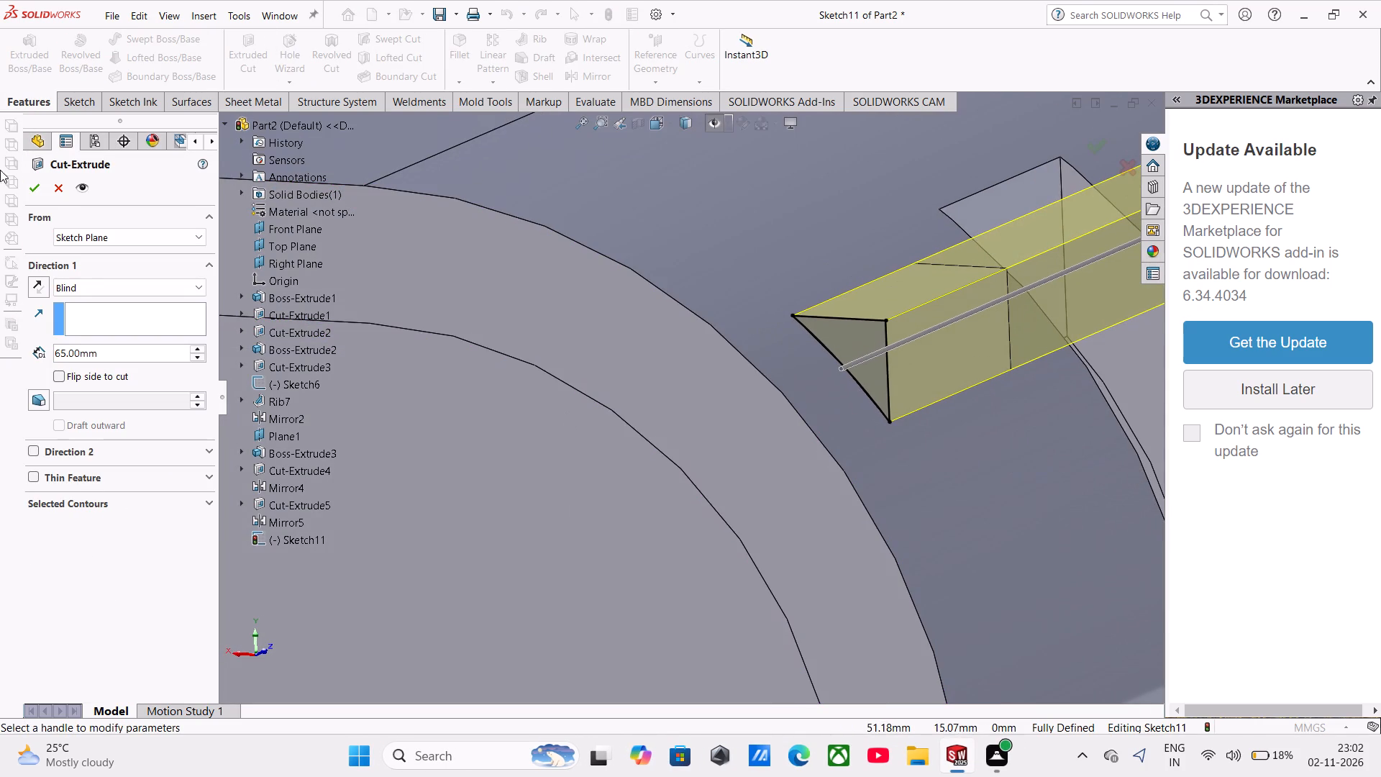
pyautogui.scroll(11, 322, 290)
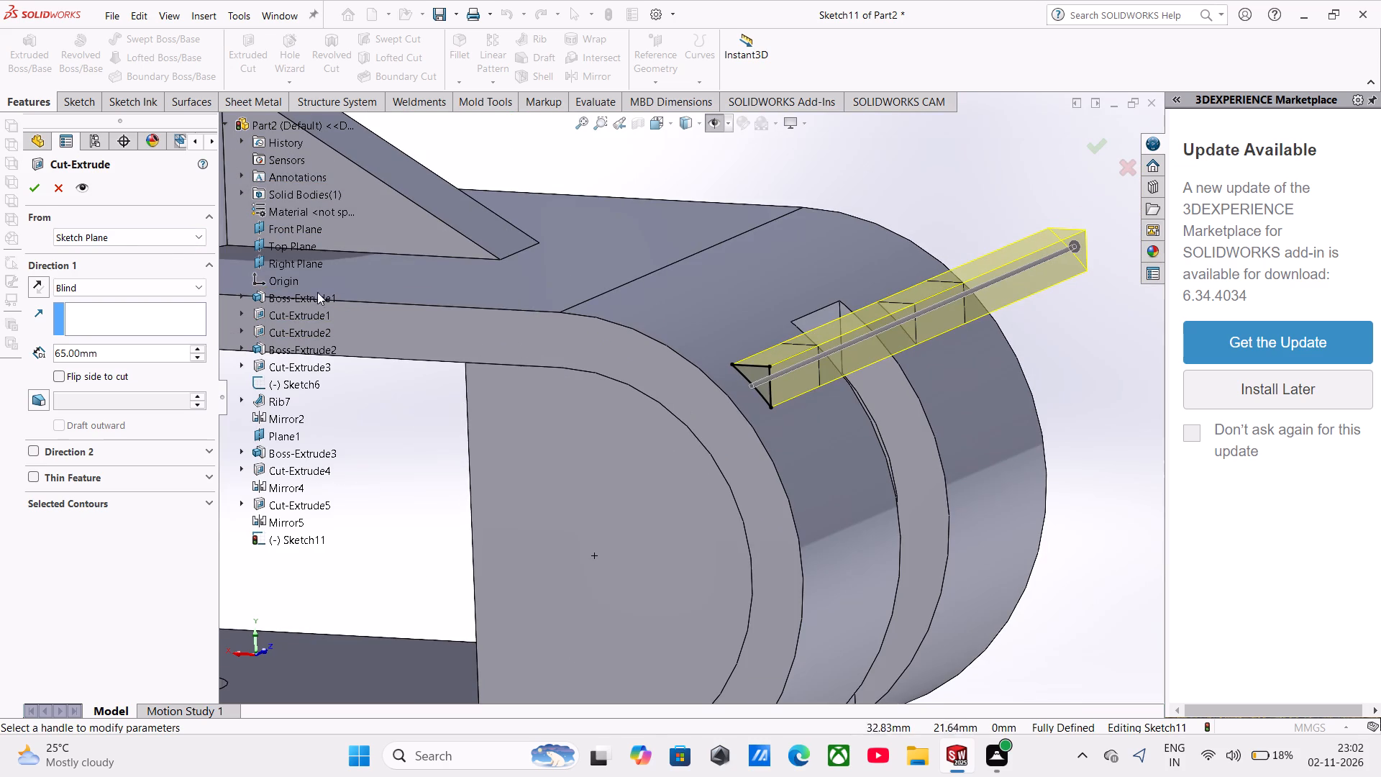
pyautogui.click(34, 178)
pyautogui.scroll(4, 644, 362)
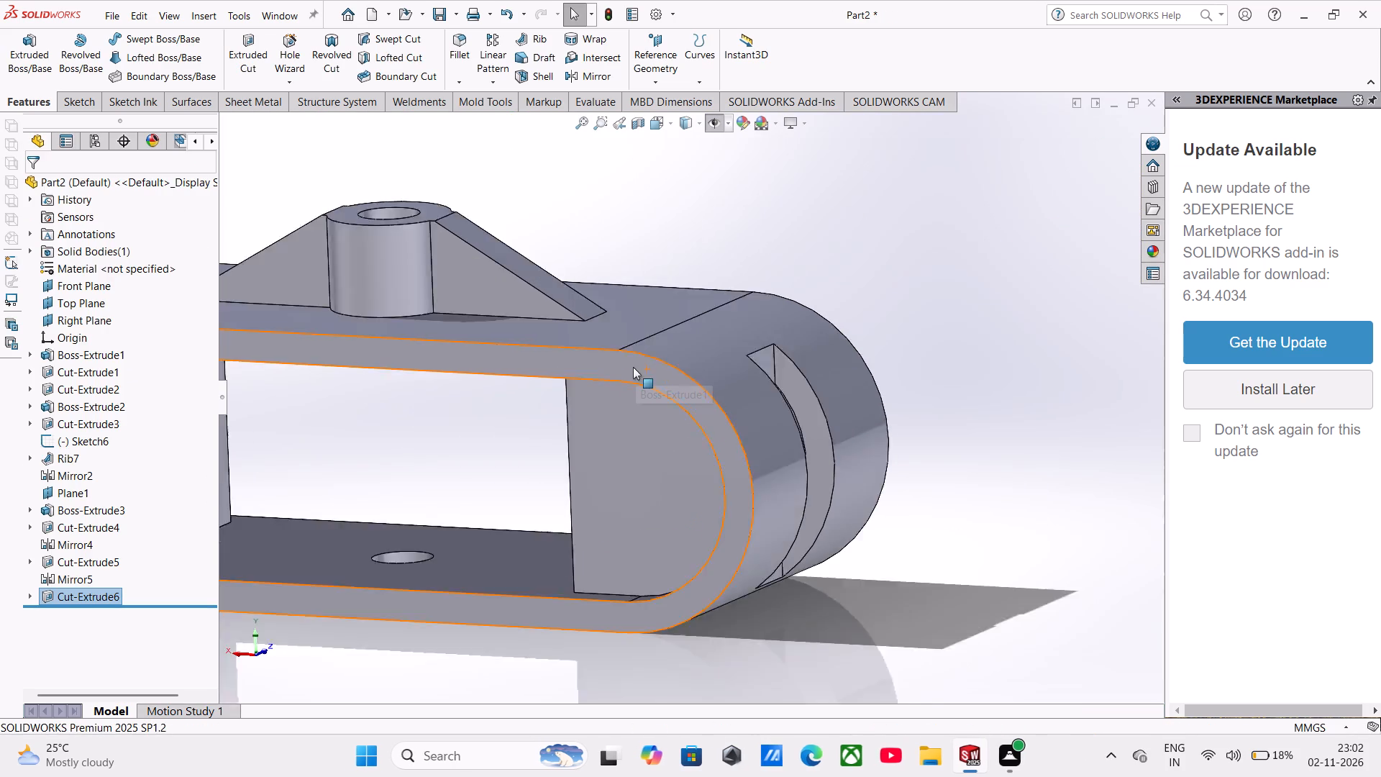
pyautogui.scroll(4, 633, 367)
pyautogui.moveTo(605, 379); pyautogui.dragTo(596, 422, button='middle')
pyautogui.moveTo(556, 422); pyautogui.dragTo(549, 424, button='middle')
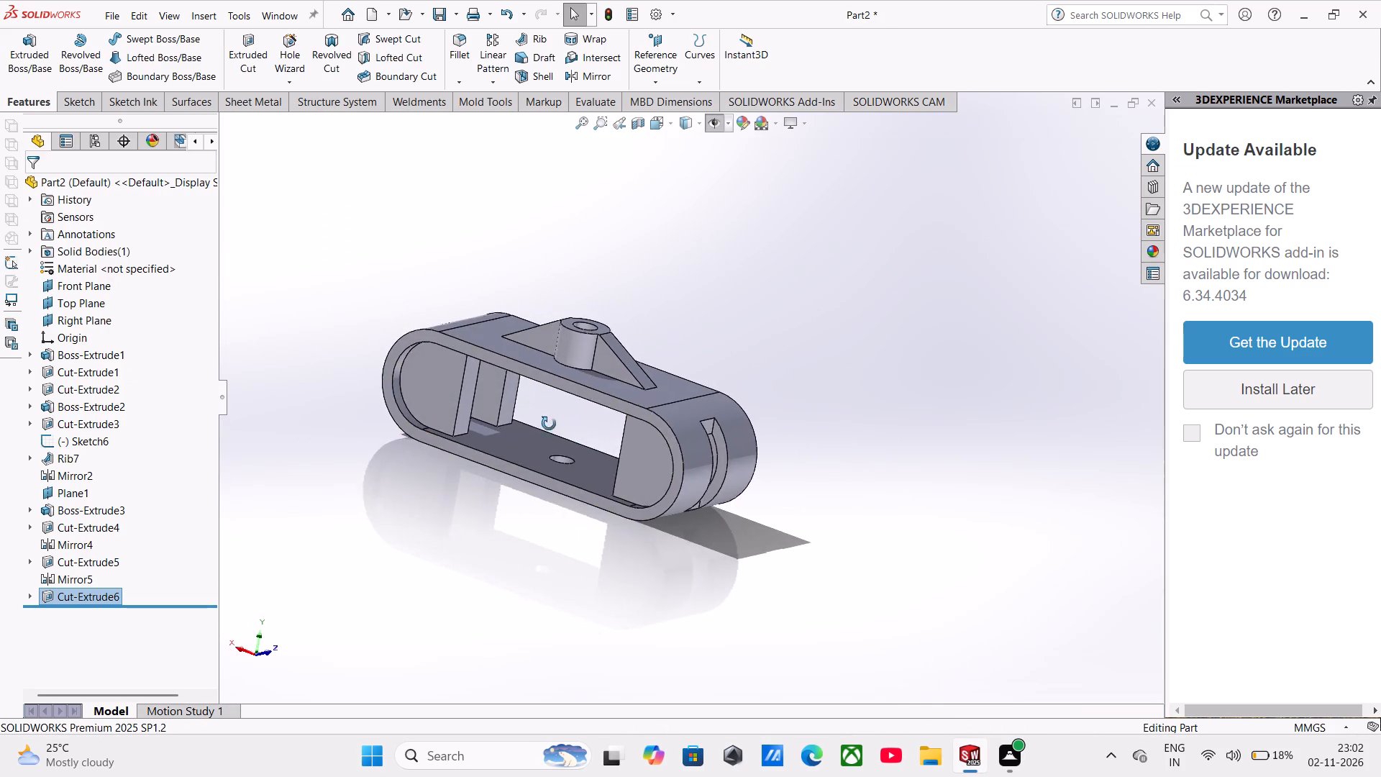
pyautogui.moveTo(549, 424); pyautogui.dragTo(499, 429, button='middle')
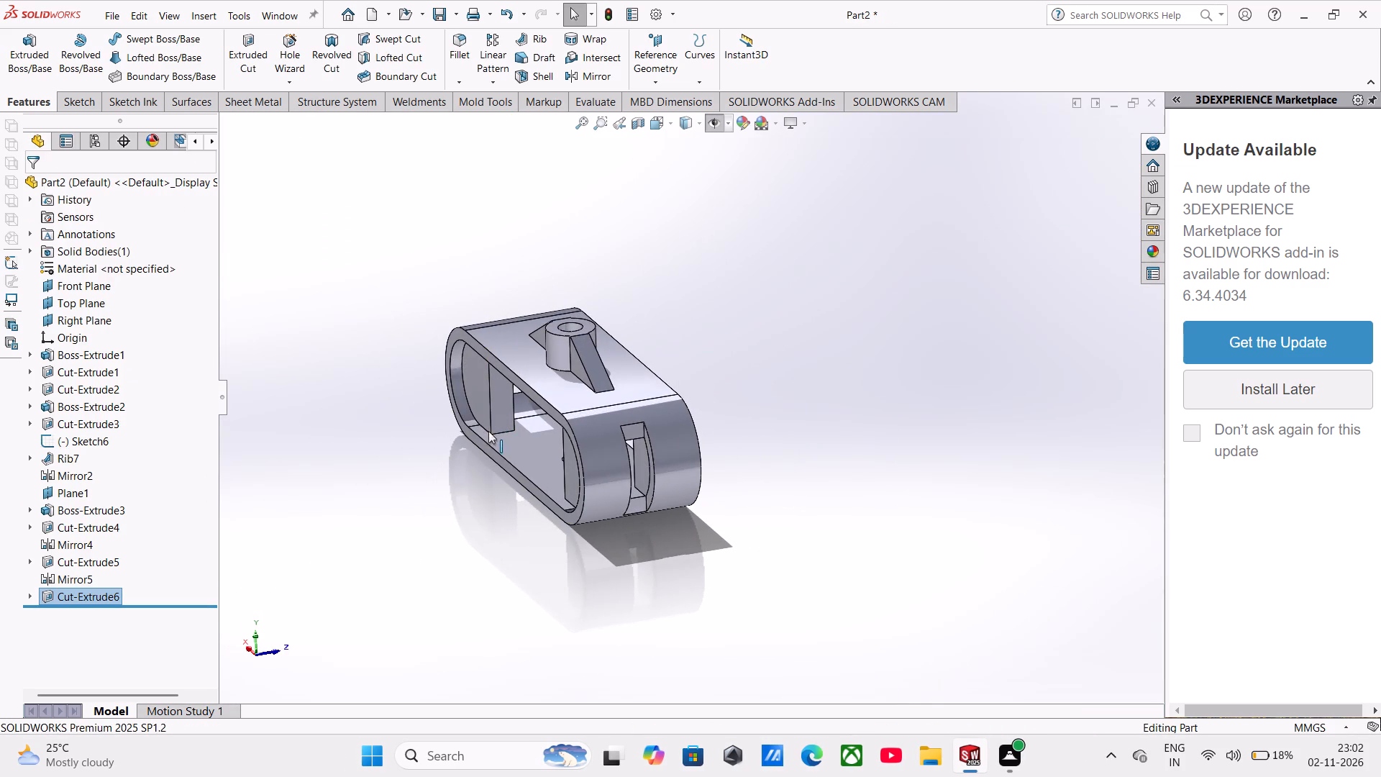
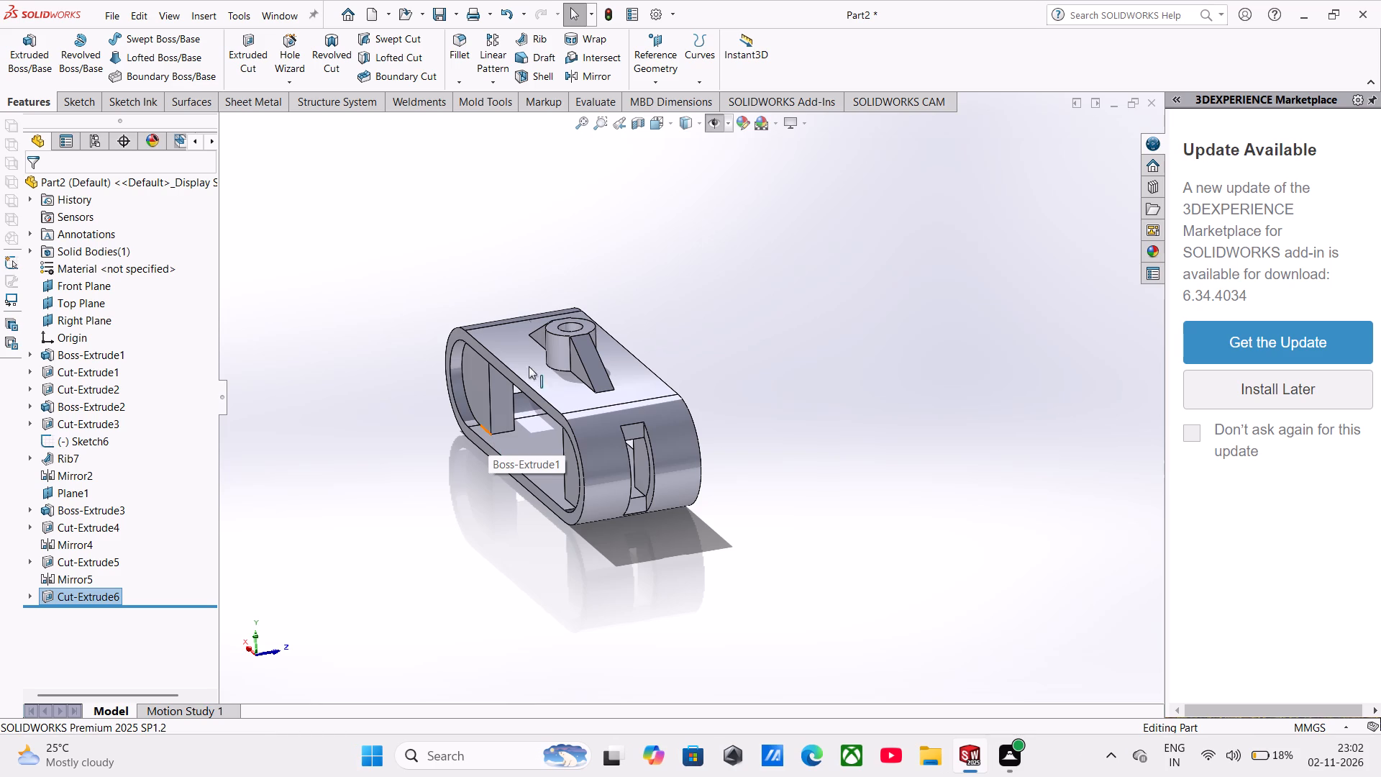
# Start saving the completed ring model as a SOLIDWORKS Part file in the WORK FROM HOME folder.
pyautogui.scroll(1, 432, 268)
pyautogui.scroll(2, 424, 359)
pyautogui.scroll(-4, 565, 469)
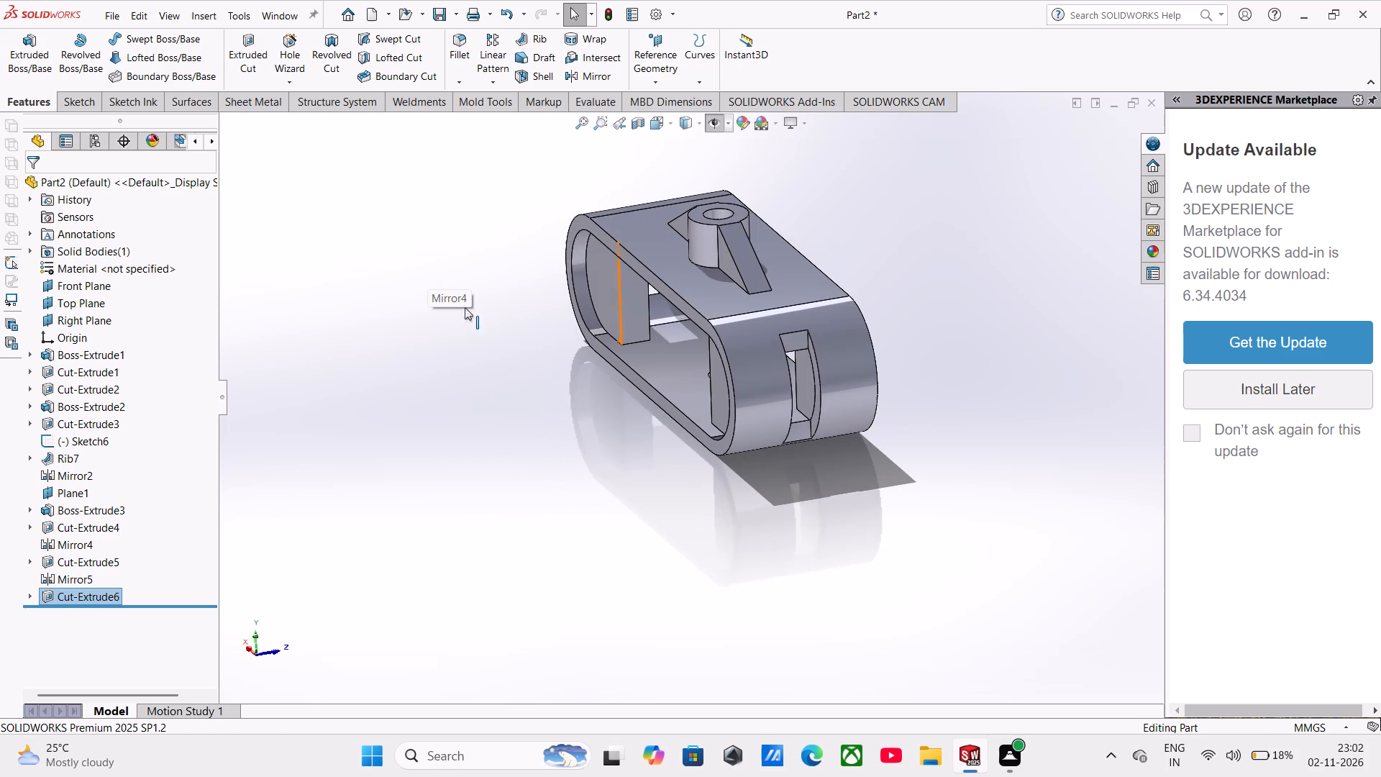
pyautogui.click(119, 12)
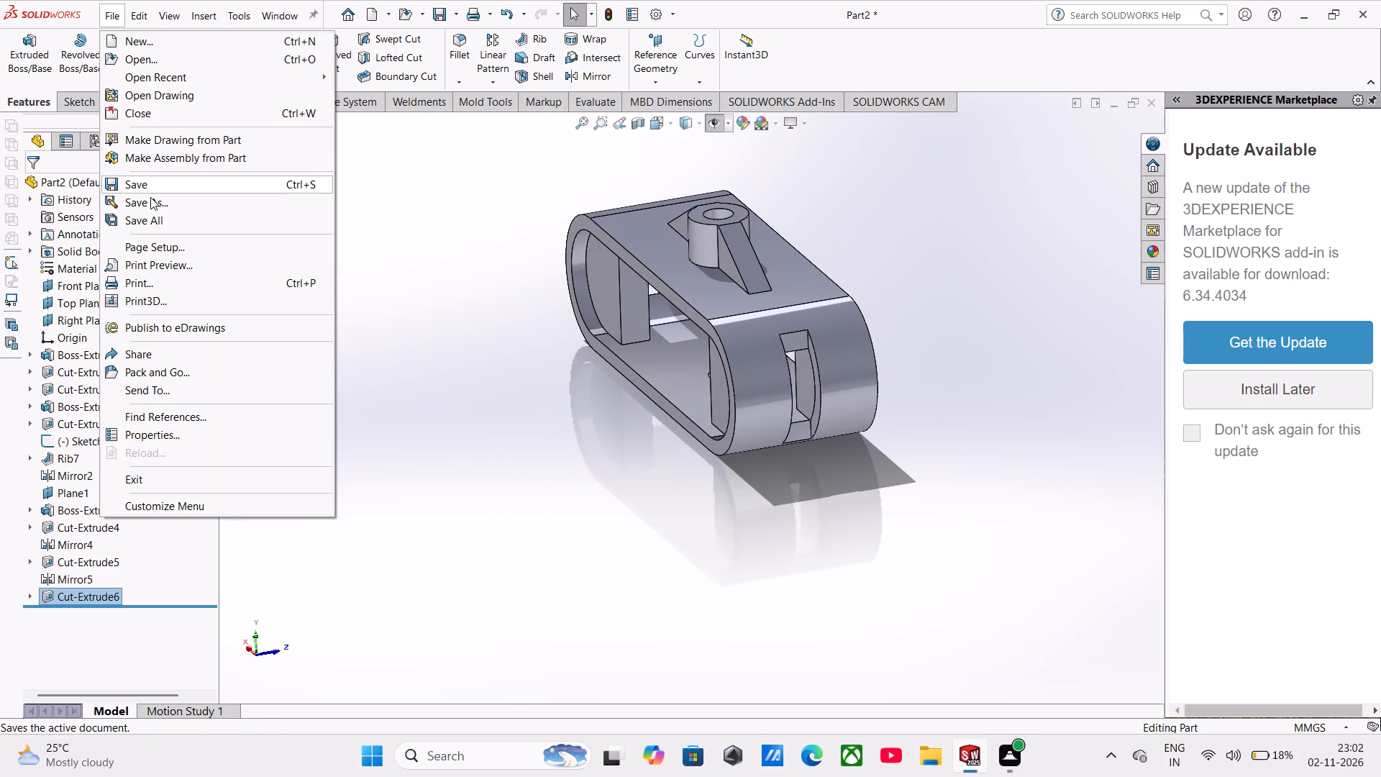
pyautogui.click(149, 198)
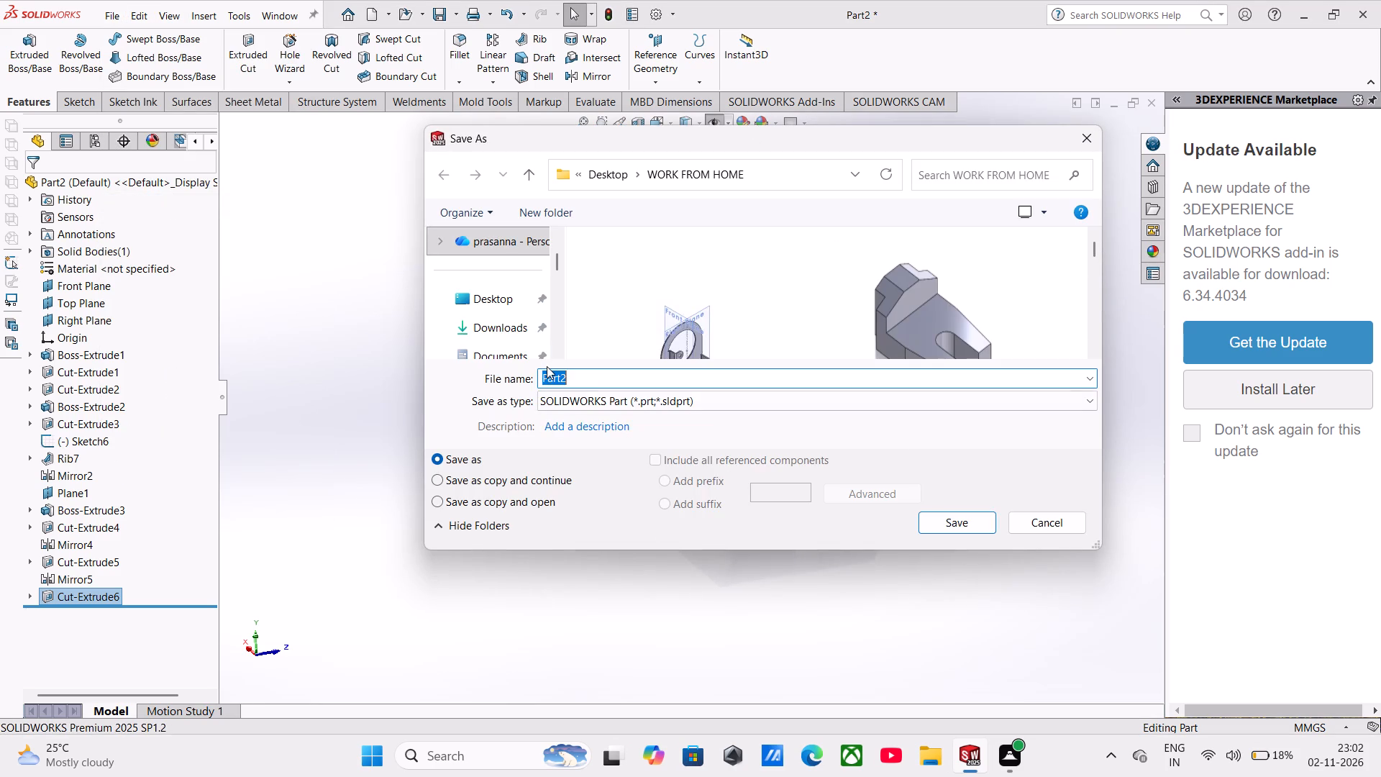
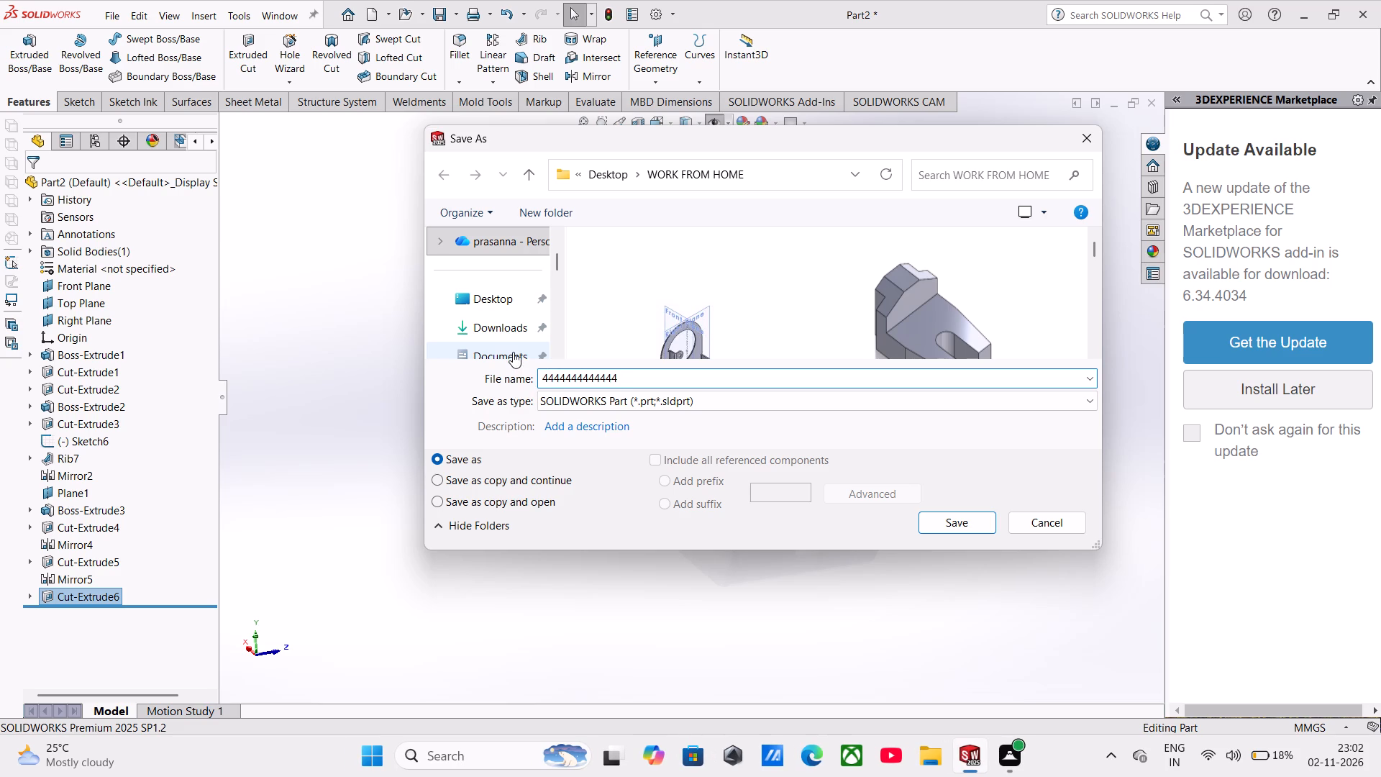
pyautogui.click(960, 528)
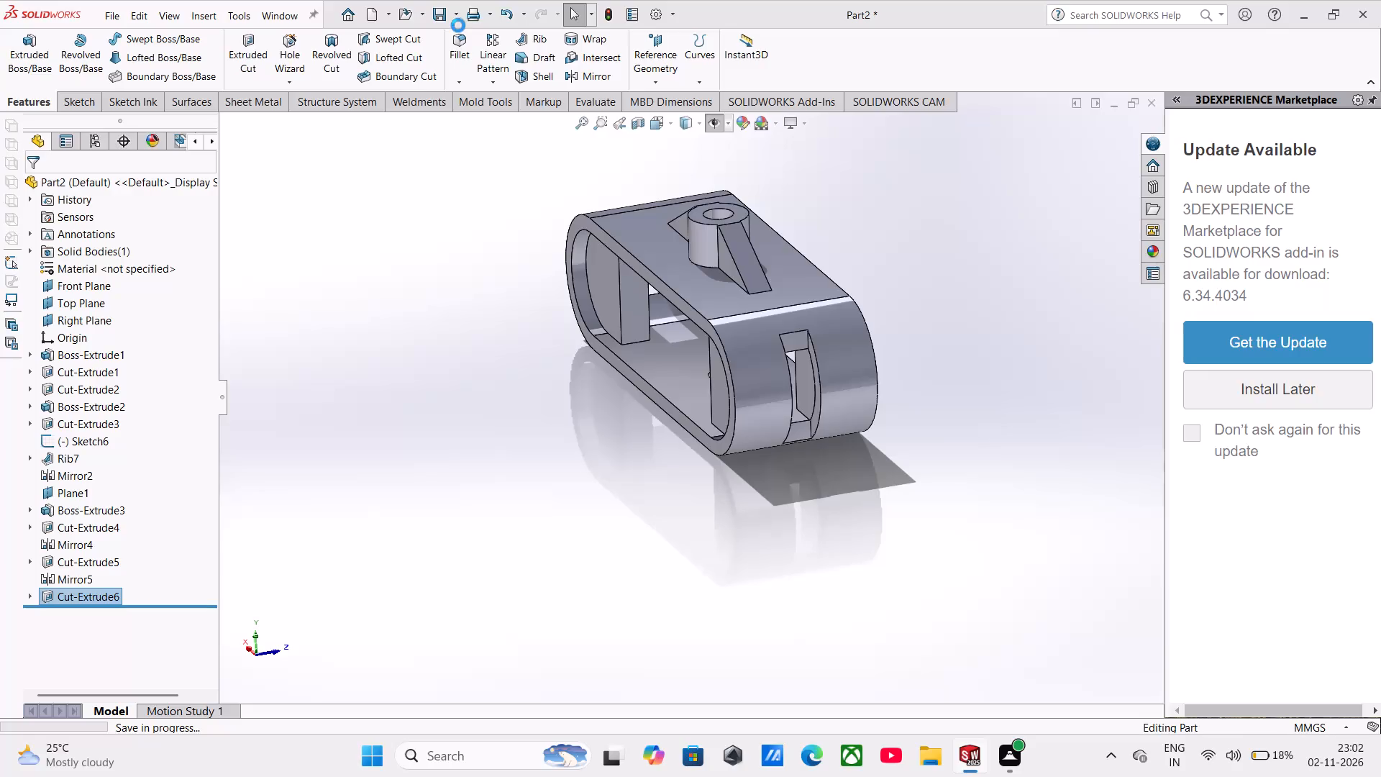
# Print the current screen image of the model with Microsoft Print to PDF, one copy.
pyautogui.click(474, 14)
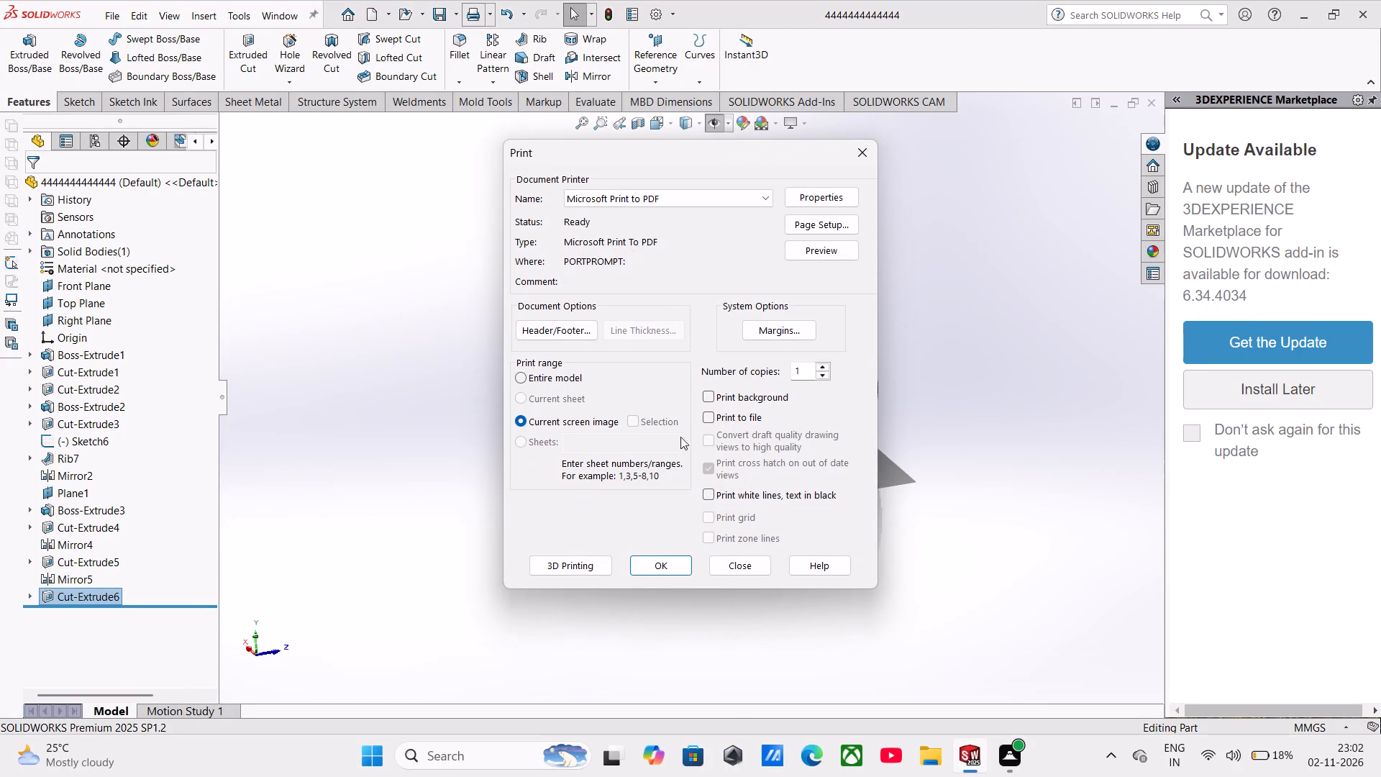
pyautogui.click(655, 558)
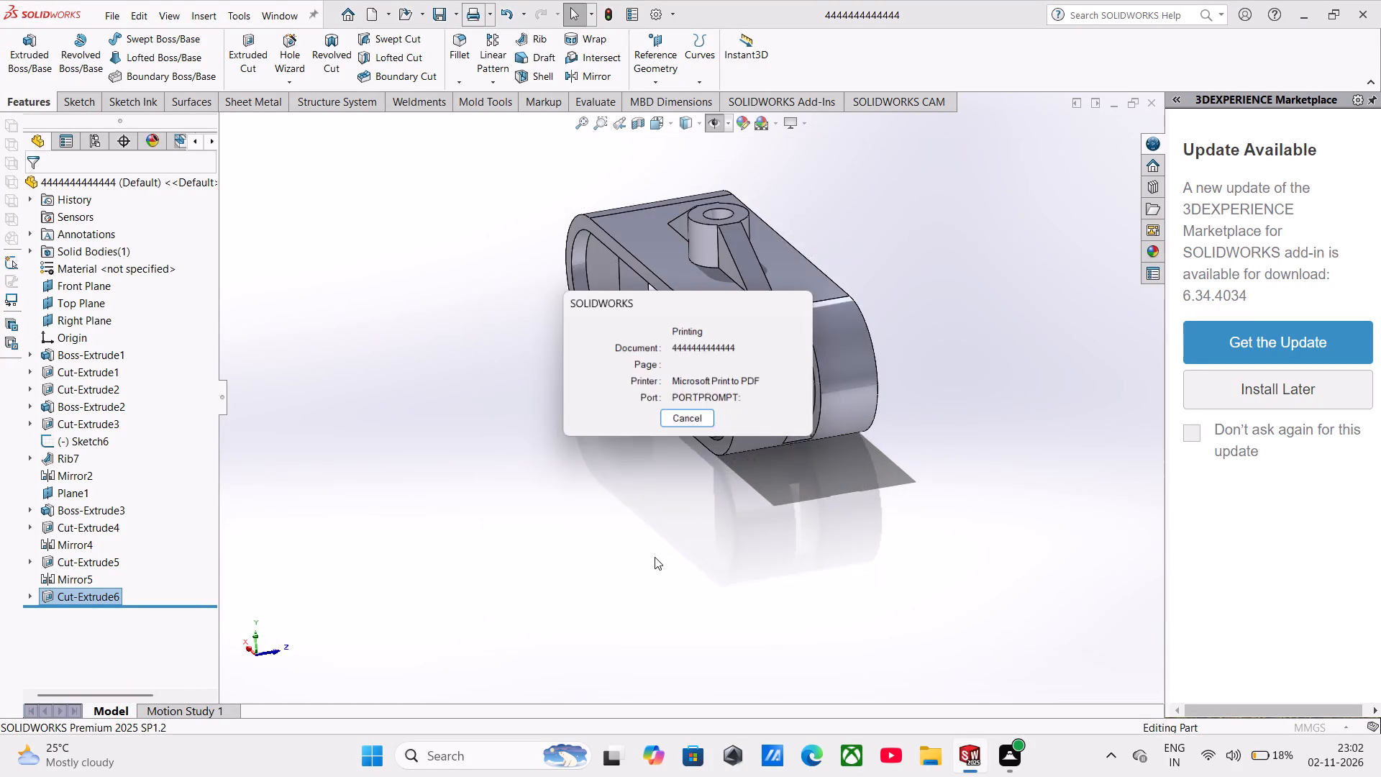
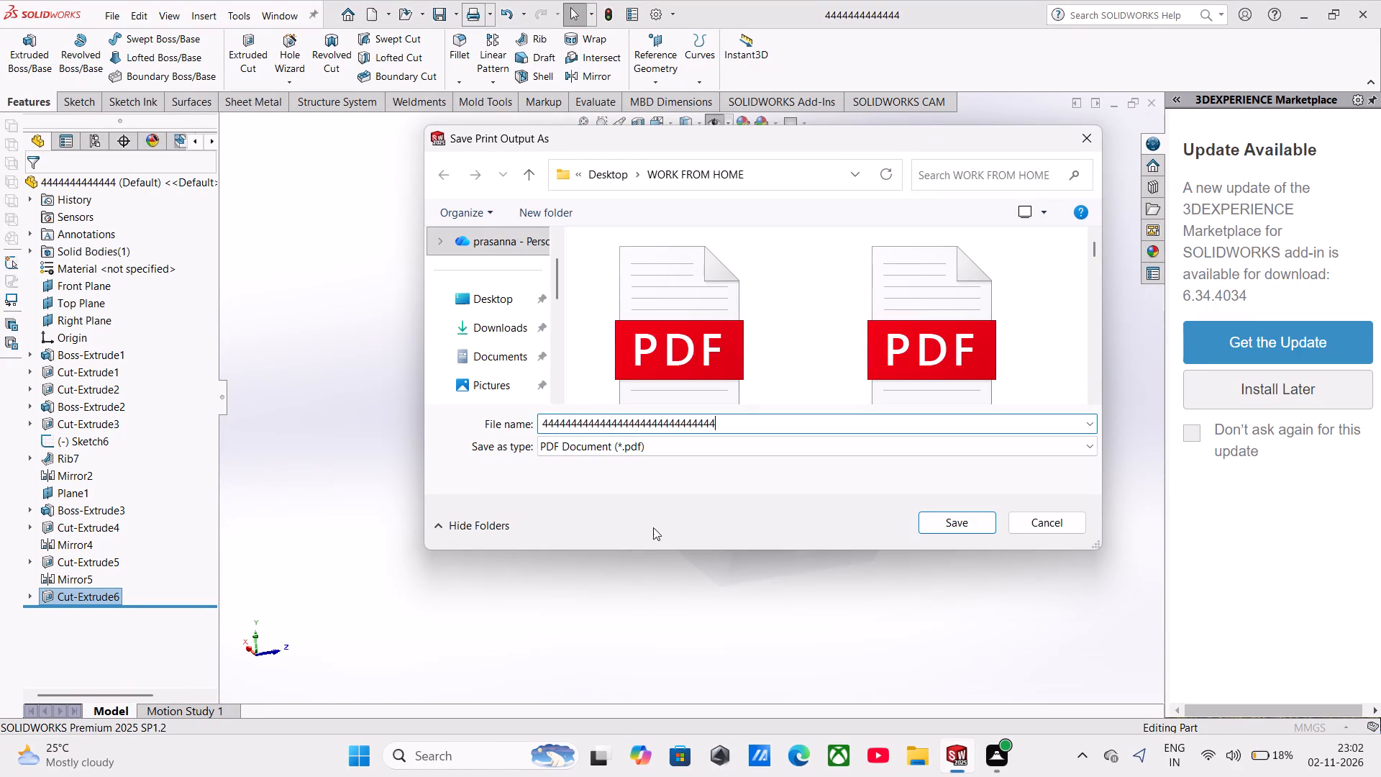
# Save the print output as a PDF document in the WORK FROM HOME folder under the entered file name of repeated 4s.
pyautogui.click(966, 512)
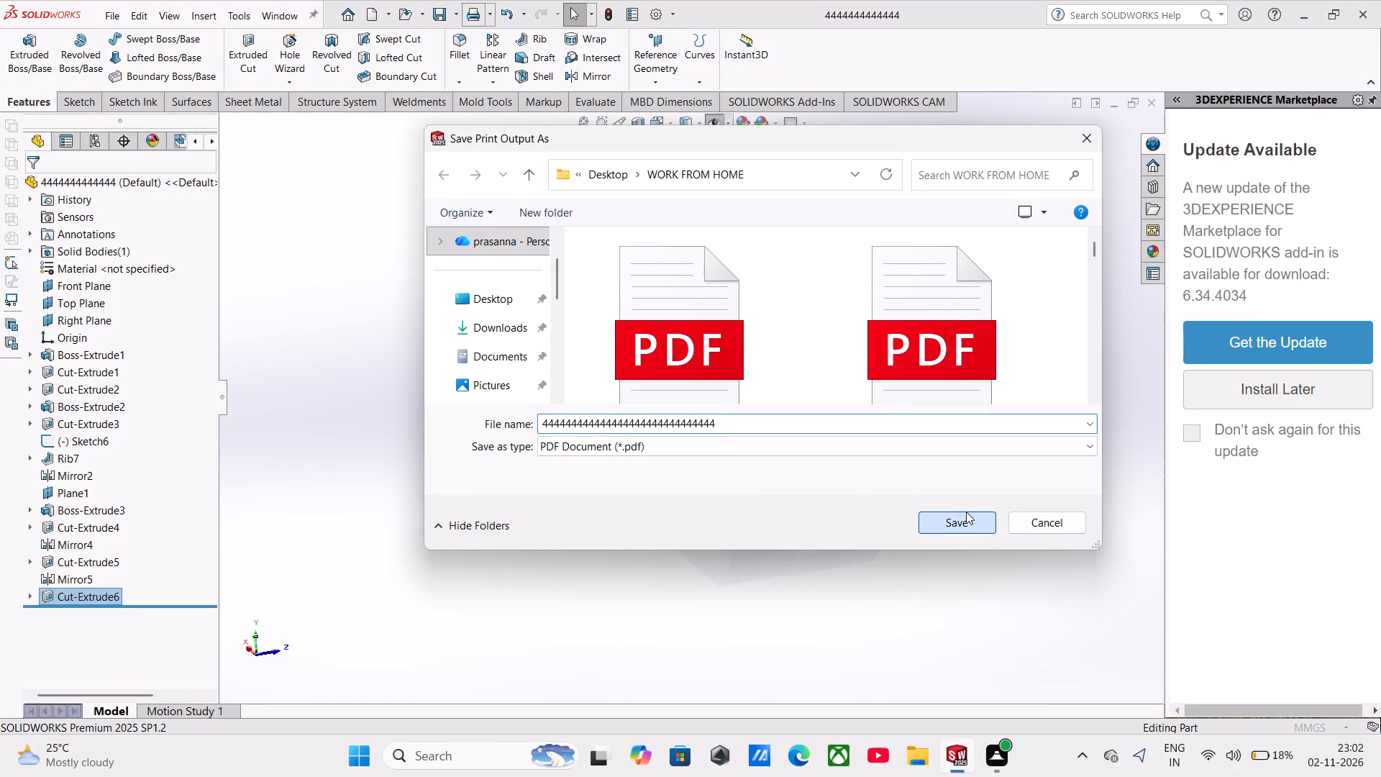